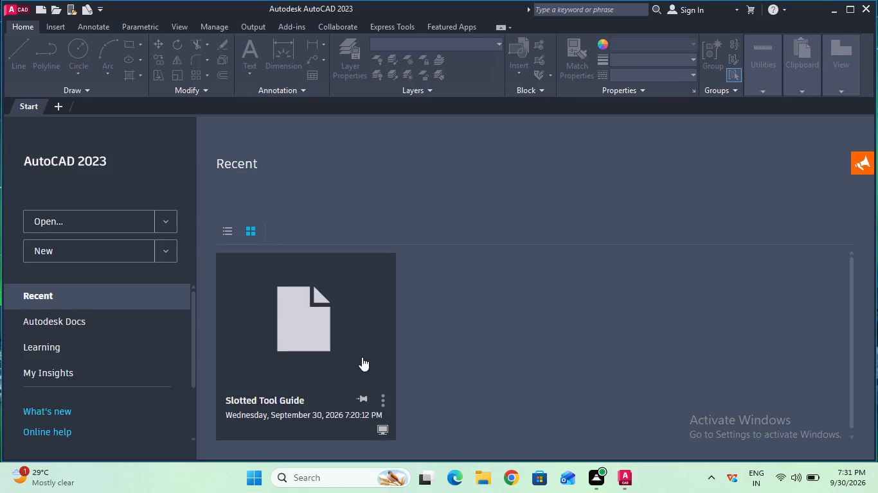
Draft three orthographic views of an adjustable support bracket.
Remove the Slotted Tool Guide drawing from the recent documents list.
{"action": "left_click", "coordinate": [378, 398]}
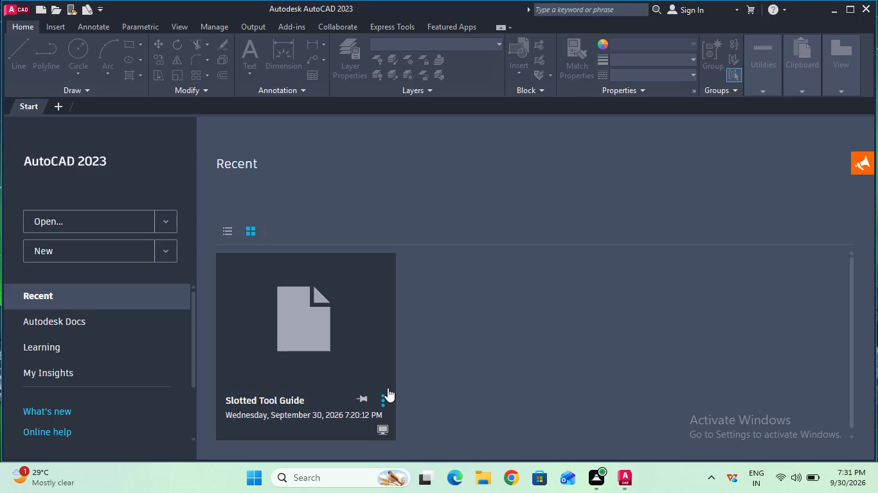
{"action": "left_click", "coordinate": [386, 395]}
{"action": "left_click", "coordinate": [384, 395]}
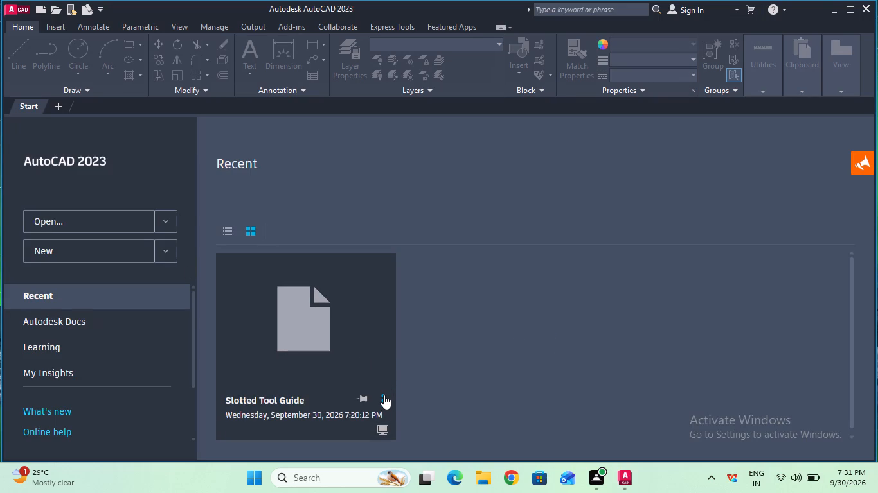
{"action": "left_click", "coordinate": [384, 381]}
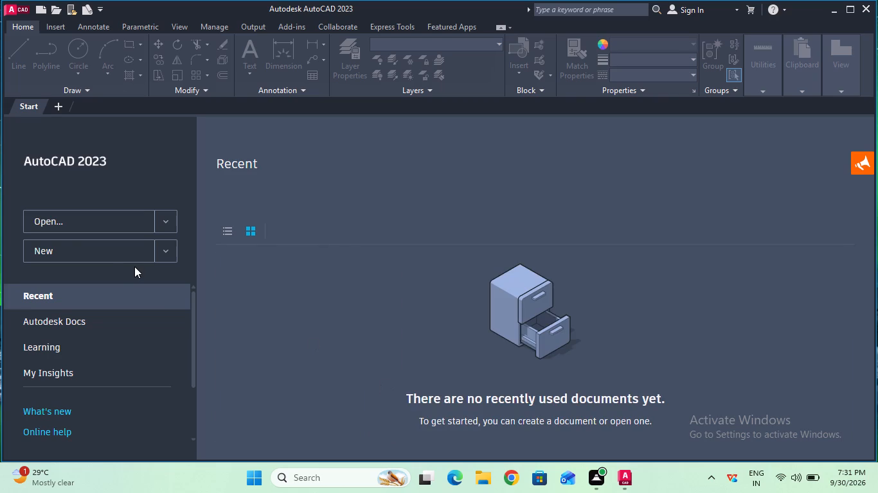
Create a new blank drawing.
{"action": "left_click", "coordinate": [123, 256]}
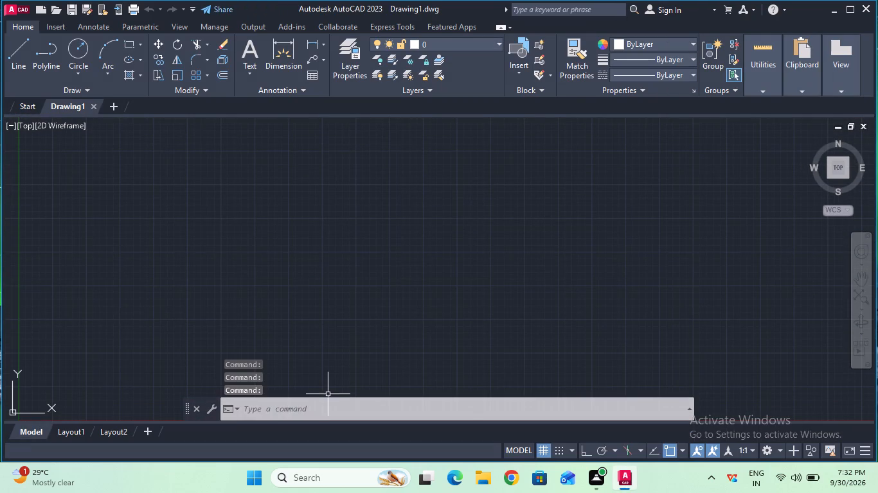
{"action": "left_click", "coordinate": [328, 394]}
{"action": "key", "text": "Escape"}
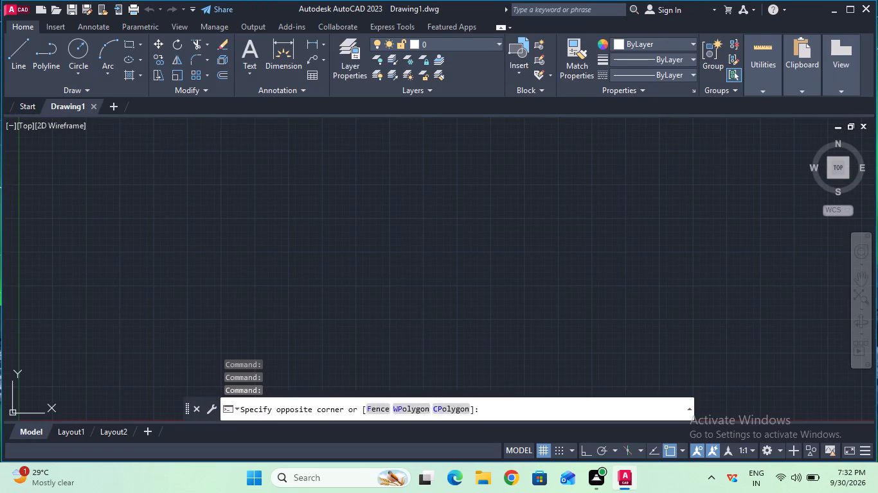
Turn on log file recording with the LOGFILEON command.
{"action": "left_click", "coordinate": [361, 409]}
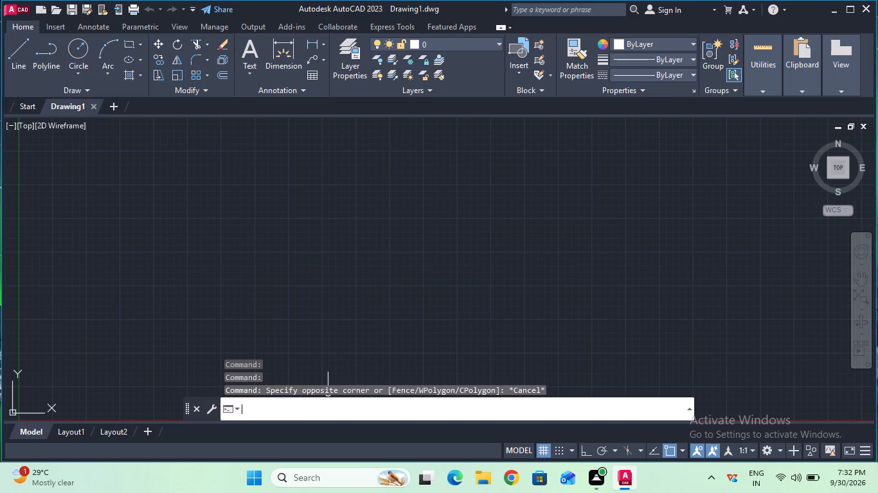
{"action": "type", "text": "log"}
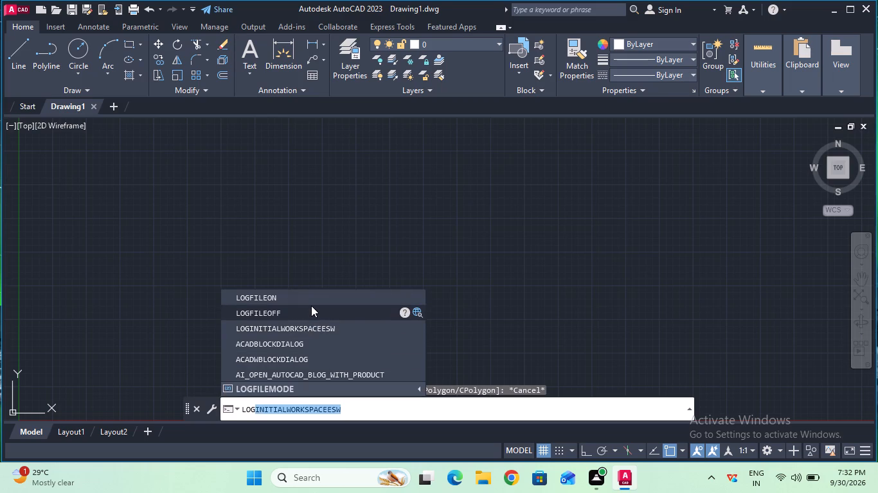
{"action": "left_click", "coordinate": [311, 297]}
Configure the drawing units to length precision 0 and an insertion scale in millimeters.
{"action": "left_click", "coordinate": [311, 405]}
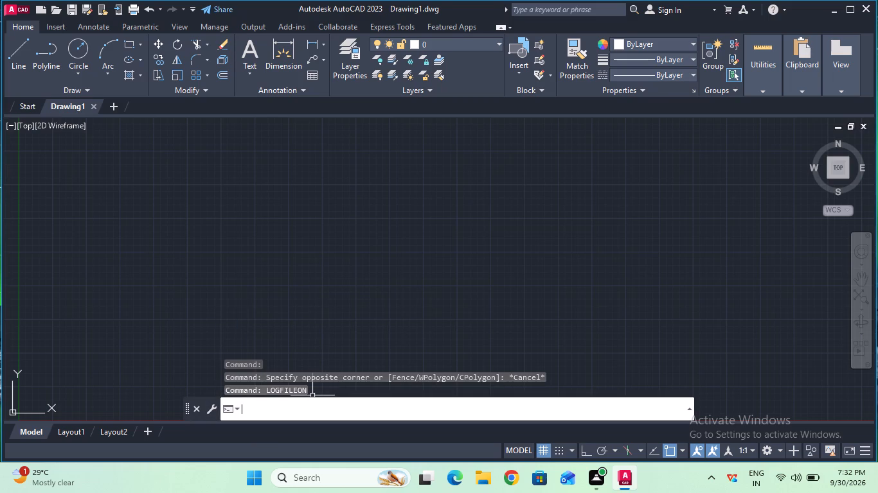
{"action": "type", "text": "units"}
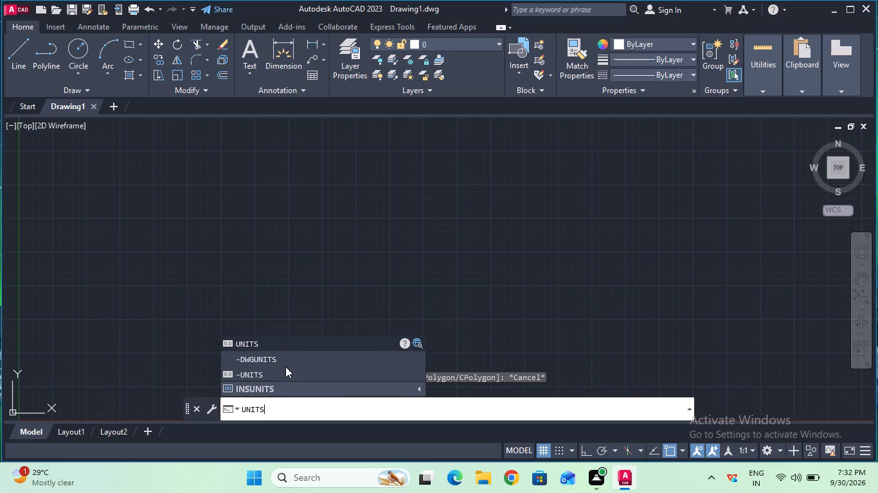
{"action": "left_click", "coordinate": [288, 349]}
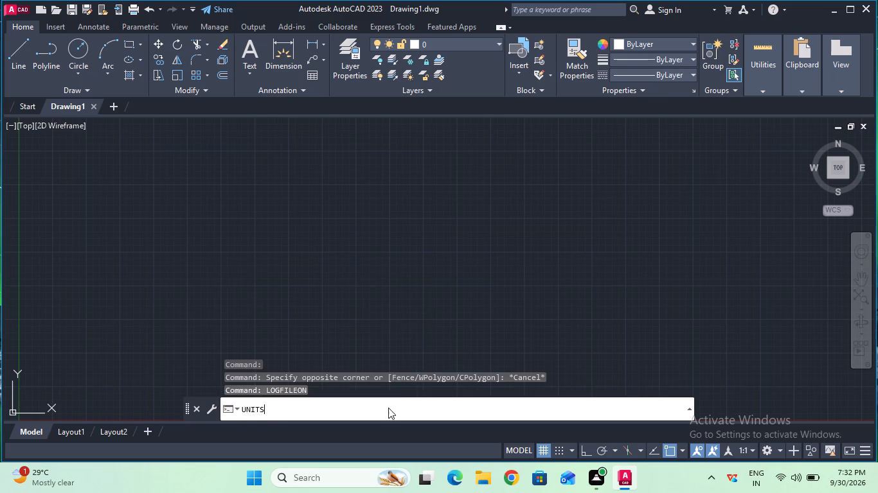
{"action": "left_click", "coordinate": [394, 171]}
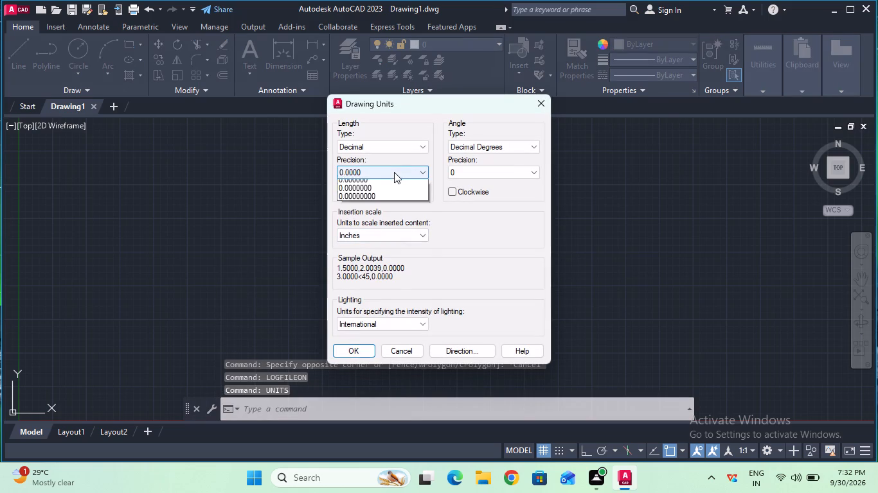
{"action": "left_click", "coordinate": [394, 180]}
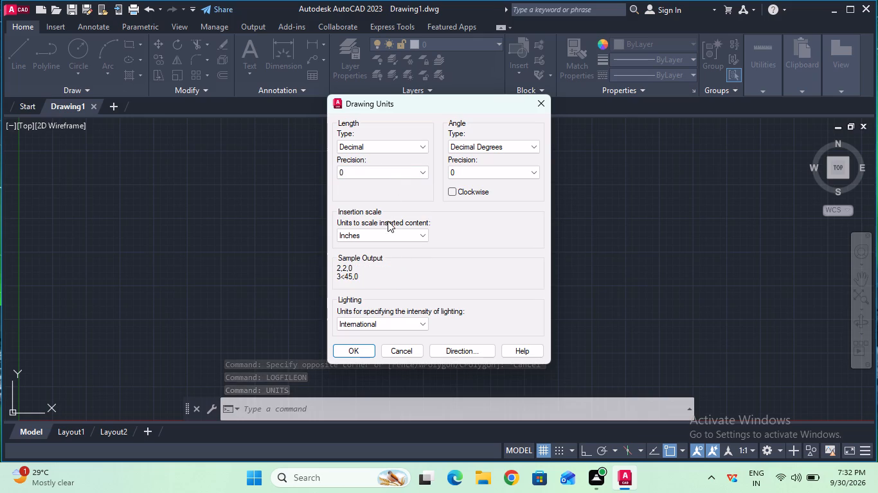
{"action": "left_click", "coordinate": [388, 230]}
{"action": "left_click", "coordinate": [381, 288]}
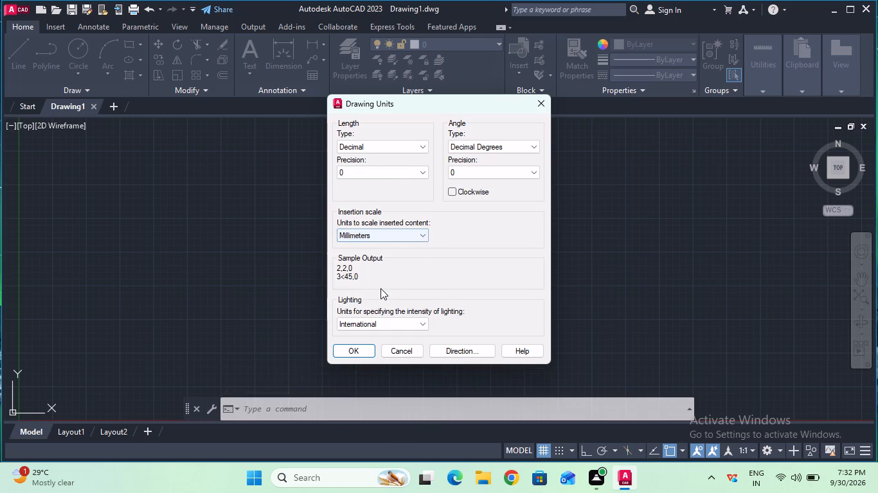
{"action": "left_click", "coordinate": [352, 349]}
Modify the Standard dimension style to use a text height of 6 and ISO standard text alignment.
{"action": "left_click", "coordinate": [343, 408]}
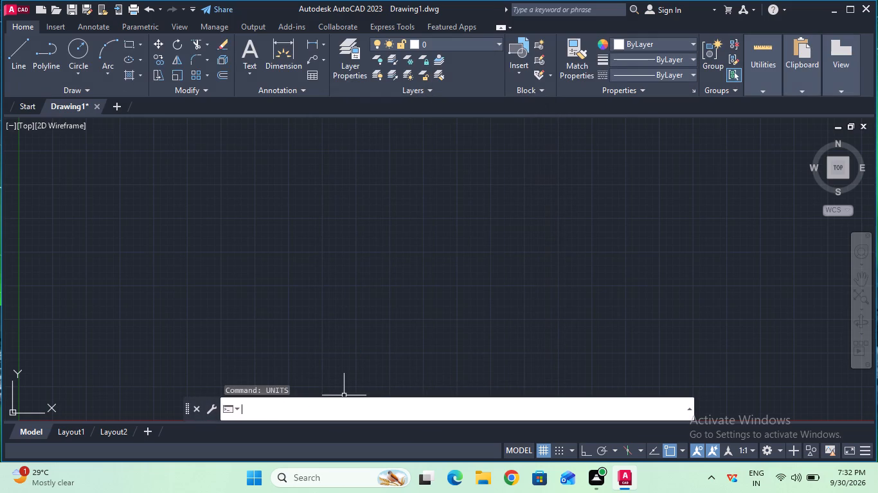
{"action": "key", "text": "d"}
{"action": "key", "text": "Return"}
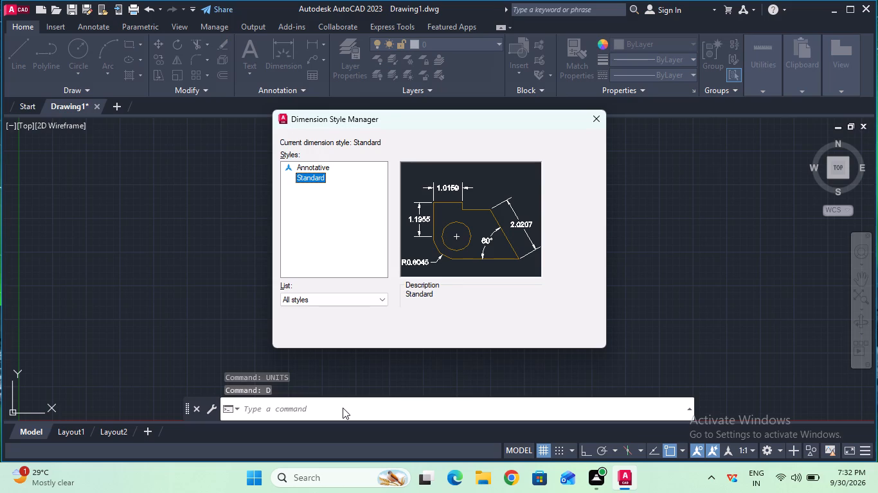
{"action": "left_click", "coordinate": [573, 211]}
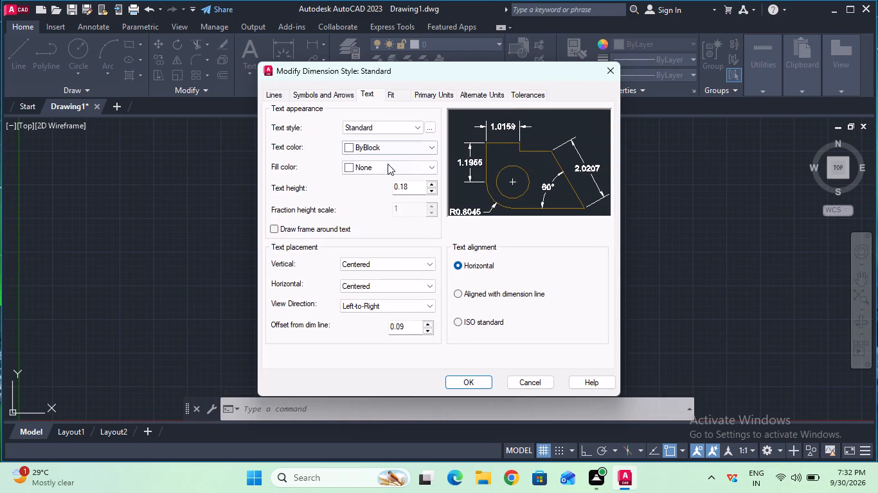
{"action": "left_click", "coordinate": [409, 181]}
{"action": "double_click", "coordinate": [409, 181]}
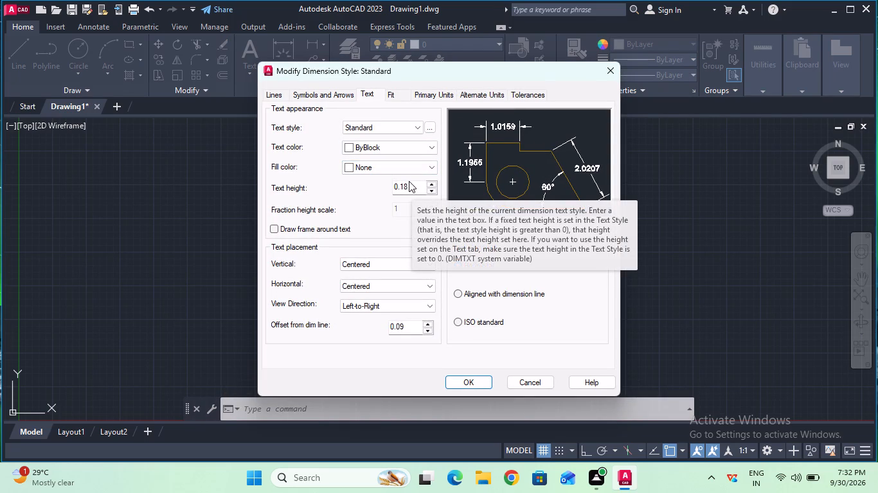
{"action": "left_click", "coordinate": [409, 191]}
{"action": "key", "text": "BackSpace"}
{"action": "key", "text": "6"}
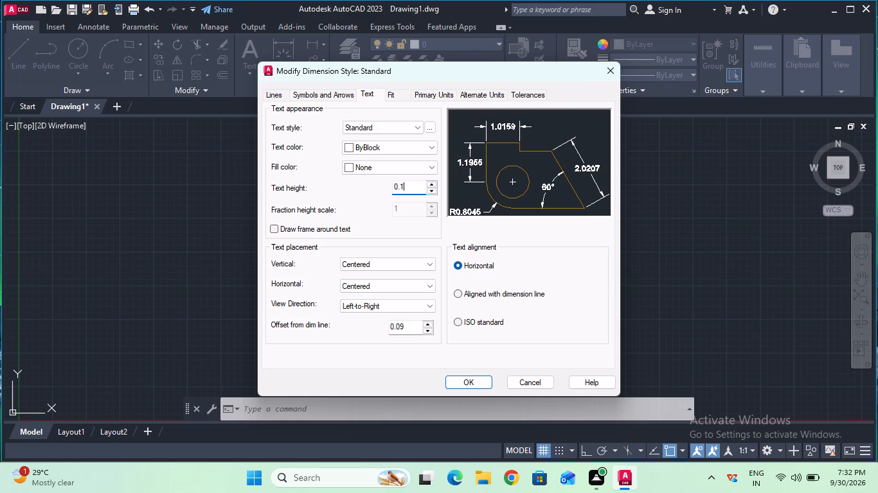
{"action": "key", "text": "BackSpace"}
{"action": "key", "text": "BackSpace"}
{"action": "key", "text": "BackSpace"}
{"action": "key", "text": "BackSpace"}
{"action": "key", "text": "BackSpace"}
{"action": "key", "text": "BackSpace"}
{"action": "key", "text": "BackSpace"}
{"action": "key", "text": "BackSpace"}
{"action": "key", "text": "BackSpace"}
{"action": "key", "text": "BackSpace"}
{"action": "key", "text": "6"}
{"action": "left_click", "coordinate": [458, 324]}
{"action": "left_click", "coordinate": [367, 91]}
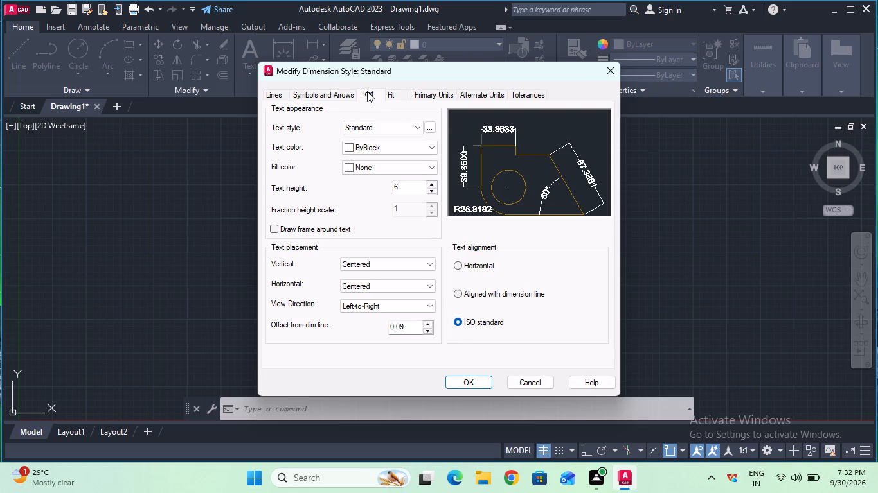
Set the Standard dimension style's linear precision to 0, make the style current and close the style manager.
{"action": "left_click", "coordinate": [424, 99]}
{"action": "left_click", "coordinate": [402, 141]}
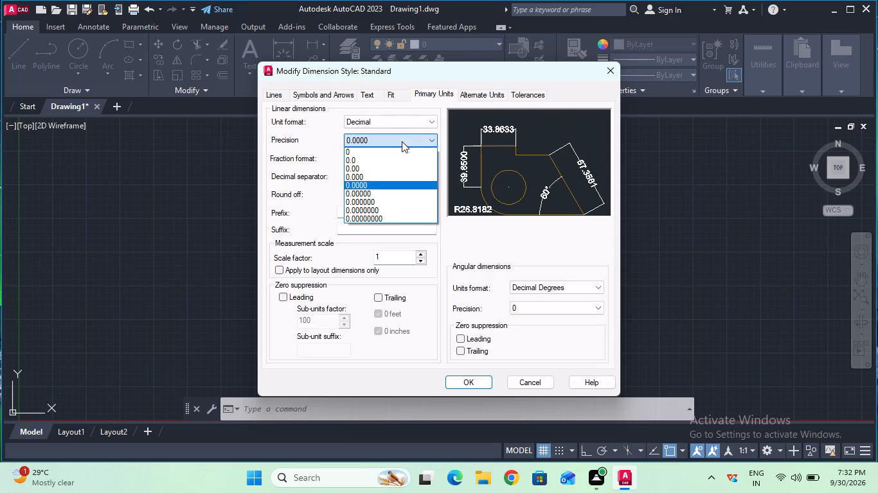
{"action": "left_click", "coordinate": [400, 153]}
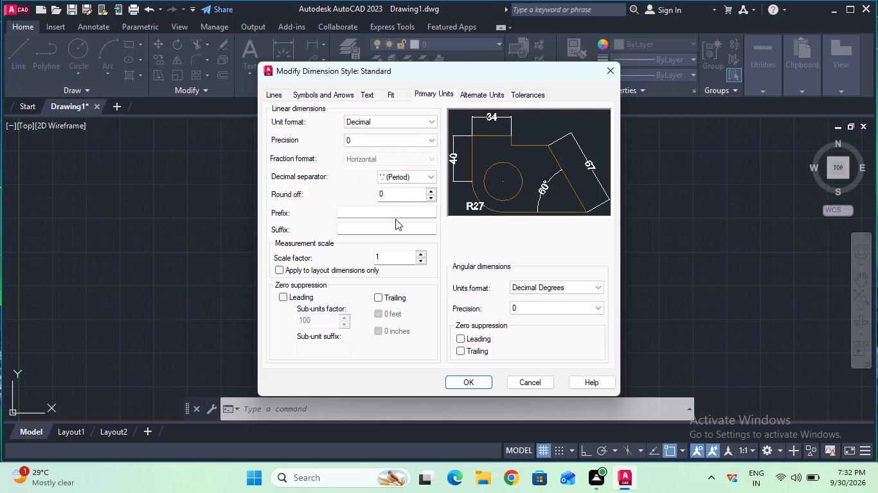
{"action": "left_click", "coordinate": [455, 385]}
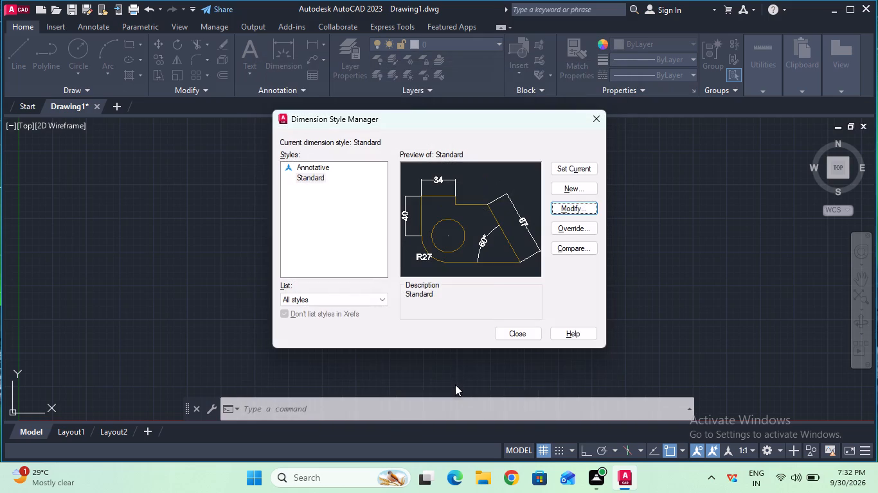
{"action": "left_click", "coordinate": [580, 168]}
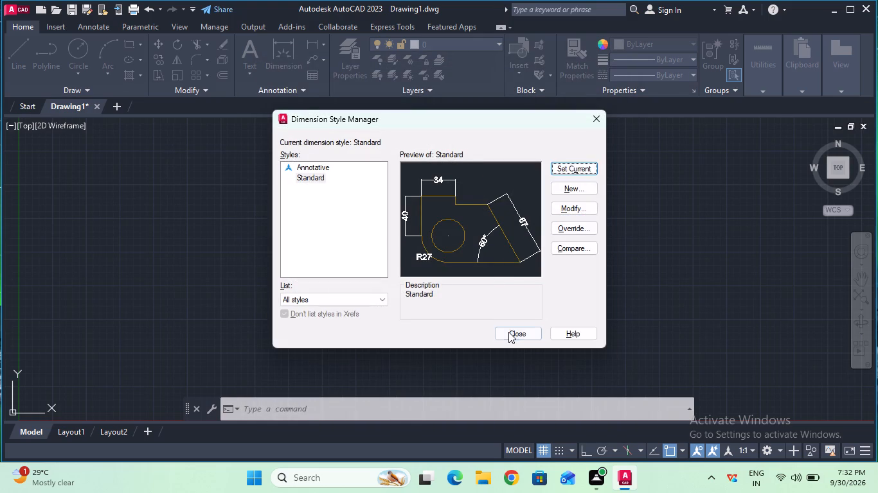
{"action": "left_click", "coordinate": [508, 332]}
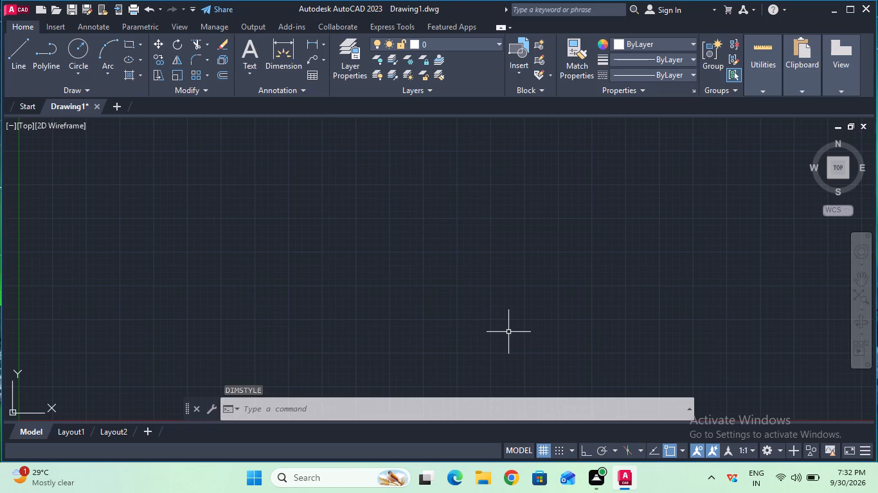
Set the model space limits from 0,0 to 100,100 and apply Zoom All.
{"action": "left_click", "coordinate": [321, 408]}
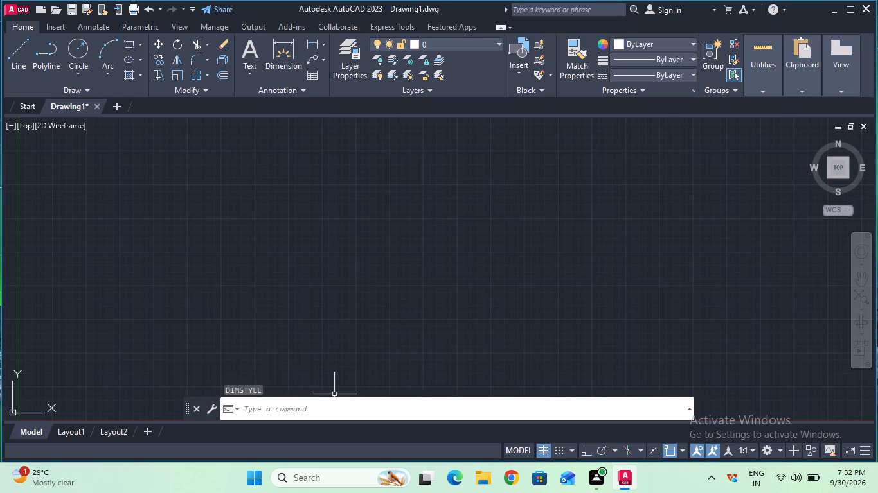
{"action": "type", "text": "lim"}
{"action": "left_click", "coordinate": [291, 372]}
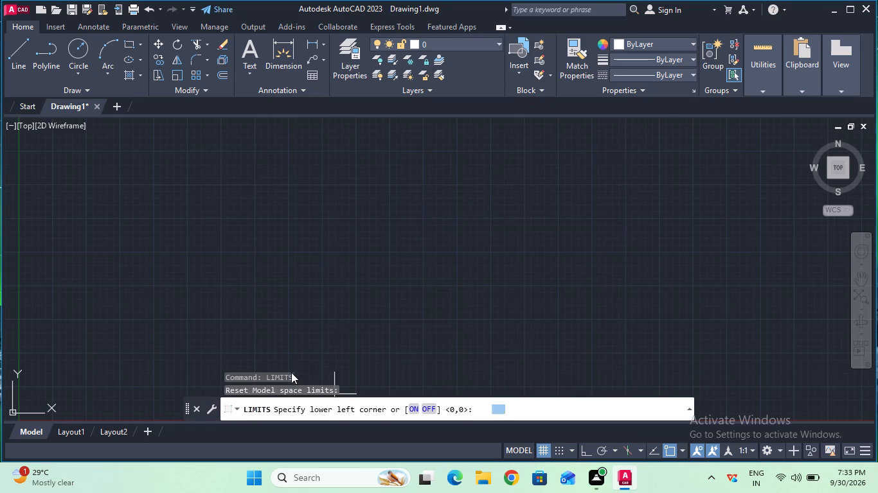
{"action": "left_click", "coordinate": [474, 418]}
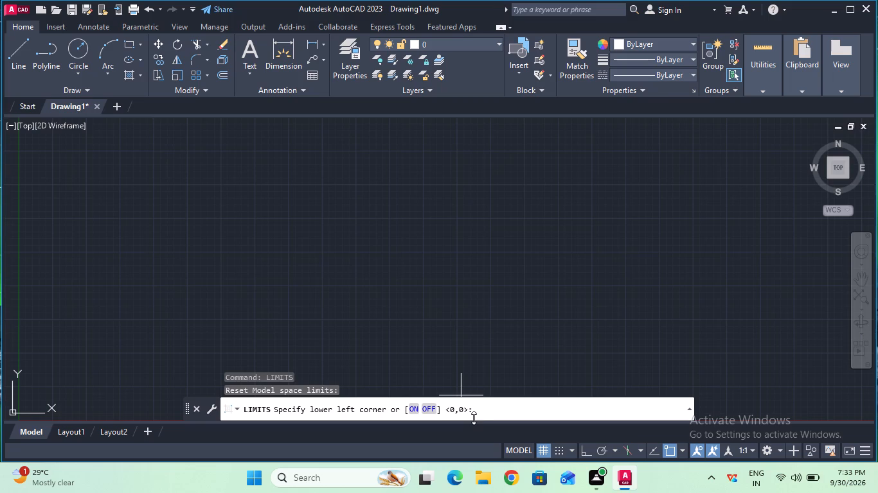
{"action": "type", "text": "0,0"}
{"action": "key", "text": "Return"}
{"action": "type", "text": "100,100"}
{"action": "key", "text": "Return"}
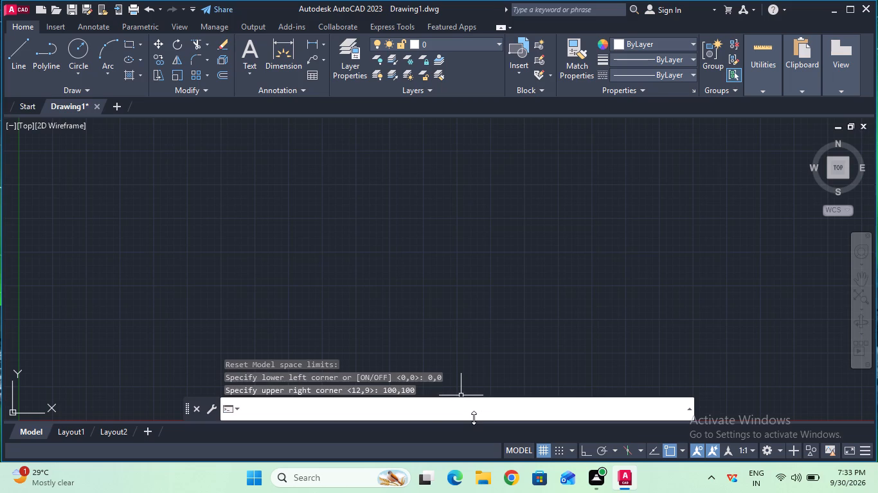
{"action": "key", "text": "z"}
{"action": "key", "text": "Return"}
{"action": "key", "text": "a"}
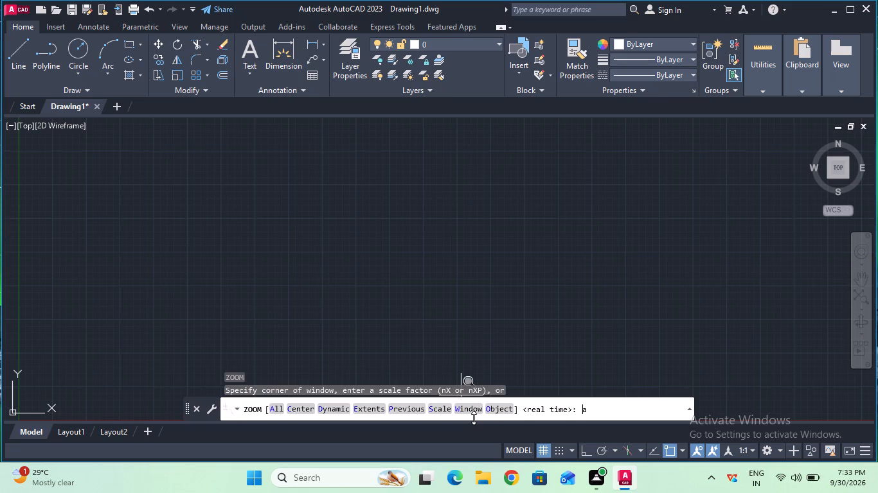
{"action": "key", "text": "Return"}
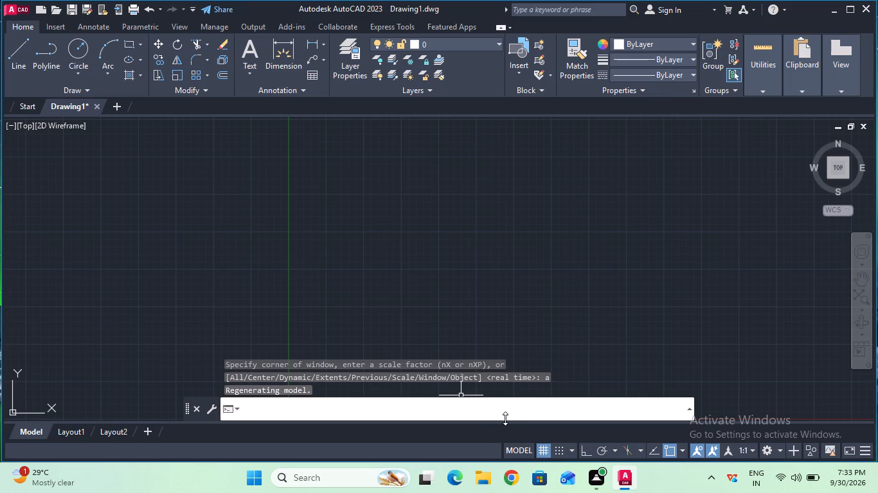
Turn on Ortho mode.
{"action": "left_click", "coordinate": [472, 406]}
{"action": "key", "text": "F8"}
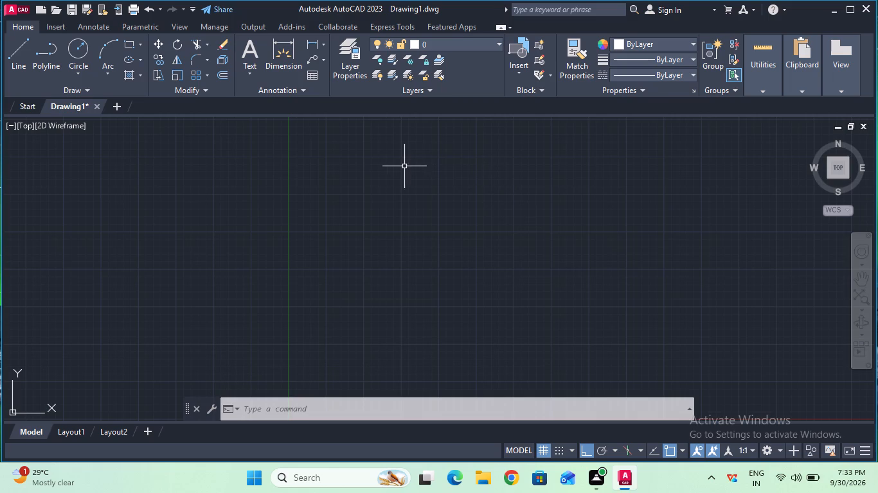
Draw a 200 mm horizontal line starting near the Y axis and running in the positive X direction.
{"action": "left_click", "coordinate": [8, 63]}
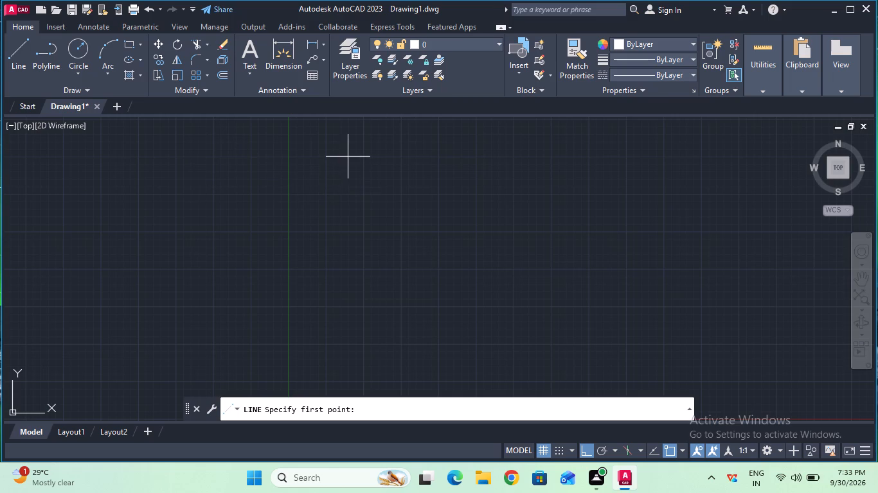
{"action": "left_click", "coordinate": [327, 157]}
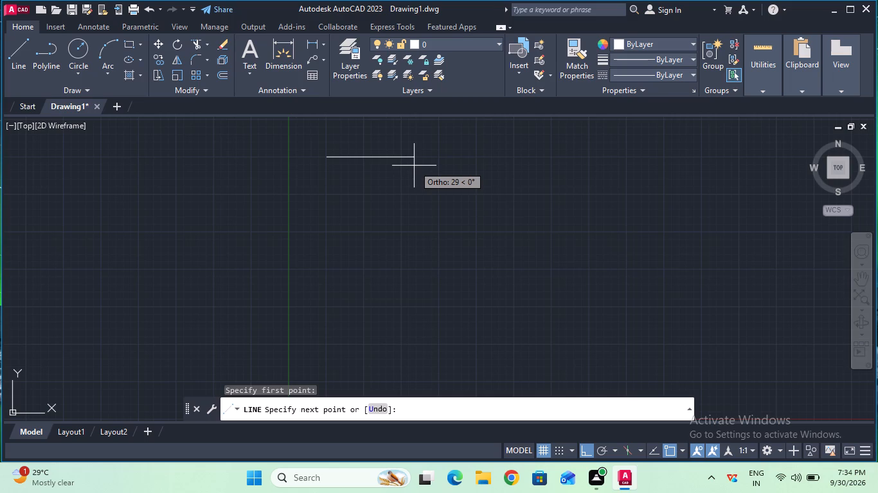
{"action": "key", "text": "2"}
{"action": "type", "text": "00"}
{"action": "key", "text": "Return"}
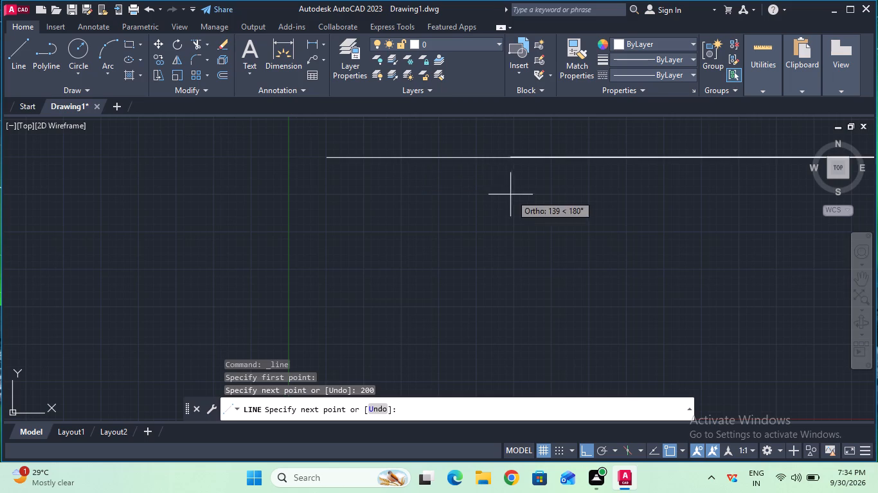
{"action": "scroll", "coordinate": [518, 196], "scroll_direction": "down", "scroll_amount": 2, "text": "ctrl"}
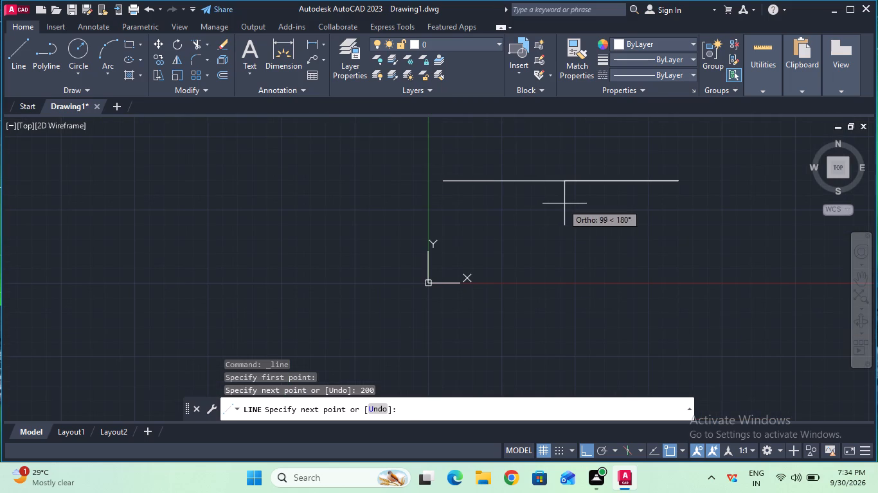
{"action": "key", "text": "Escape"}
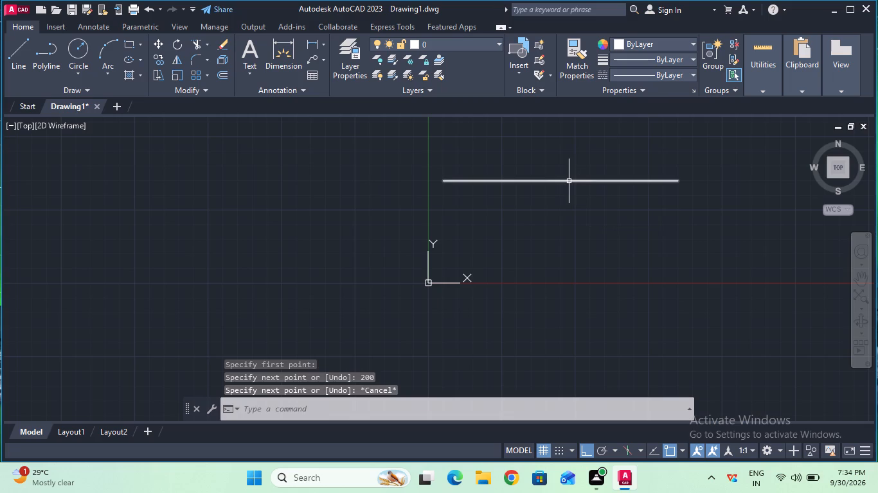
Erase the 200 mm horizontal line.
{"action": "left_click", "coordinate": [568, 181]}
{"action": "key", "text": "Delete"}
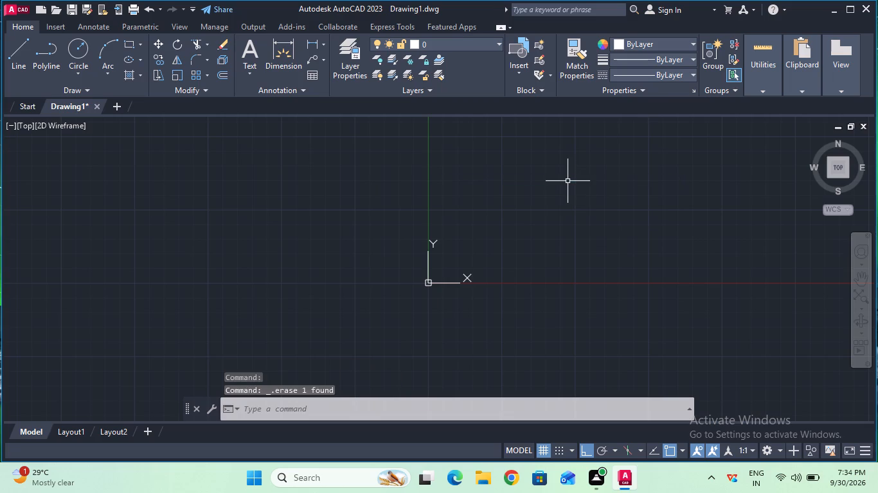
Draw a closed 200 by 100 mm rectangle with the Line tool, from its upper-left corner just right of the Y axis.
{"action": "left_click", "coordinate": [862, 283]}
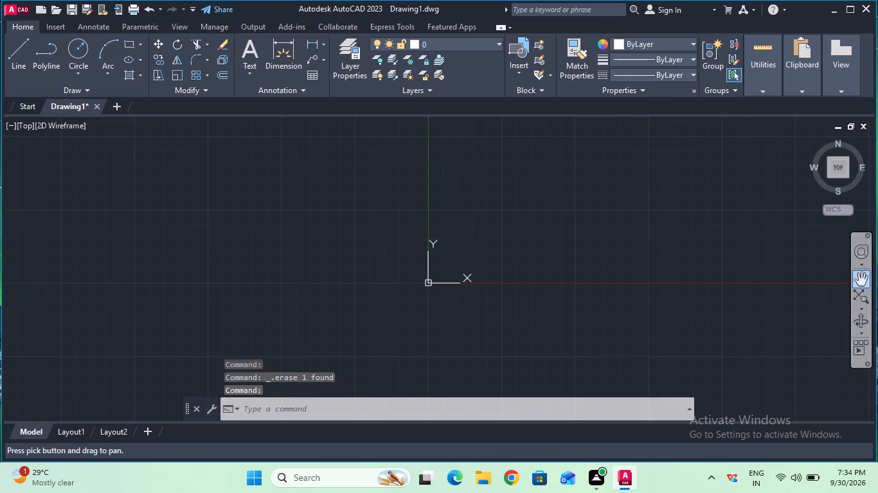
{"action": "left_click_drag", "start_coordinate": [668, 210], "coordinate": [621, 451]}
{"action": "left_click_drag", "start_coordinate": [544, 326], "coordinate": [533, 349]}
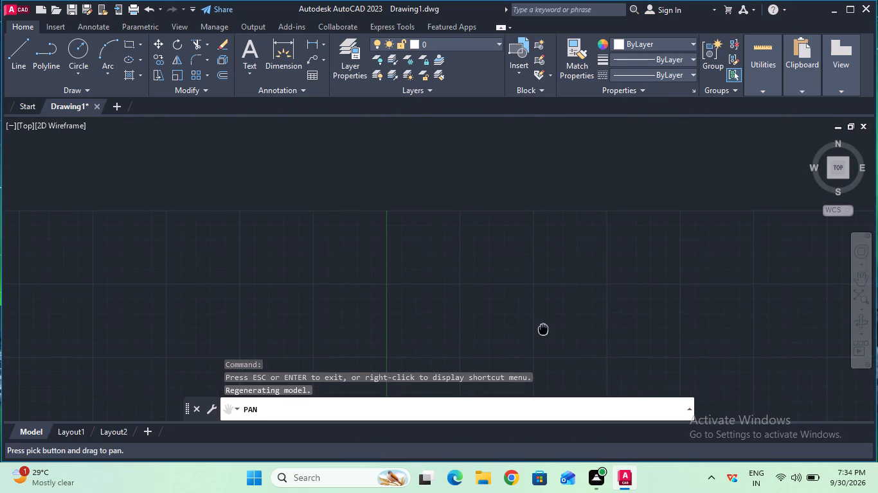
{"action": "left_click_drag", "start_coordinate": [533, 349], "coordinate": [474, 451]}
{"action": "key", "text": "Escape"}
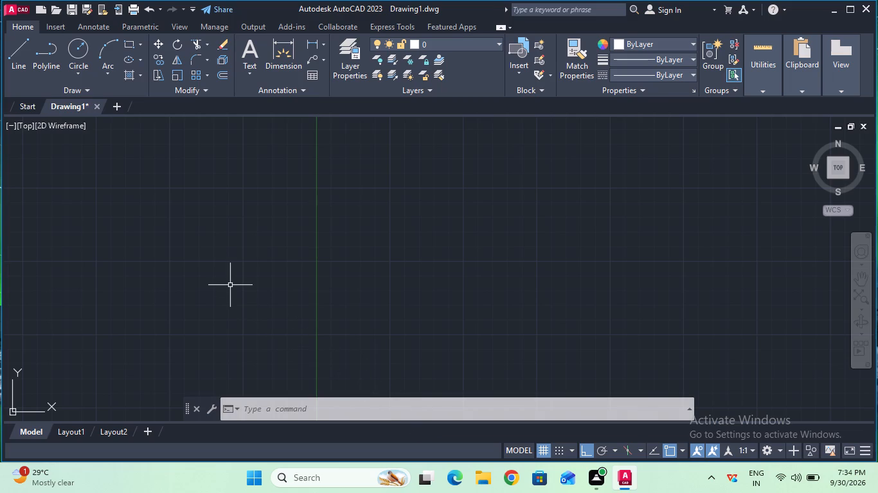
{"action": "left_click", "coordinate": [24, 67]}
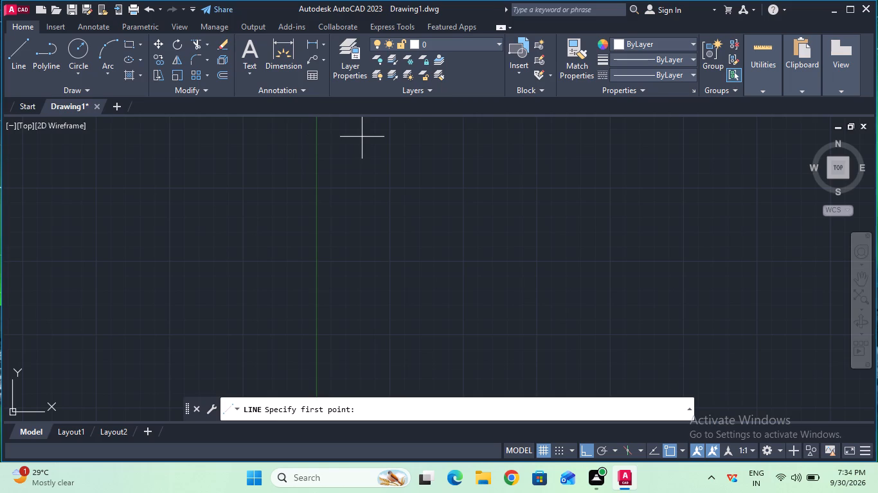
{"action": "left_click", "coordinate": [363, 150]}
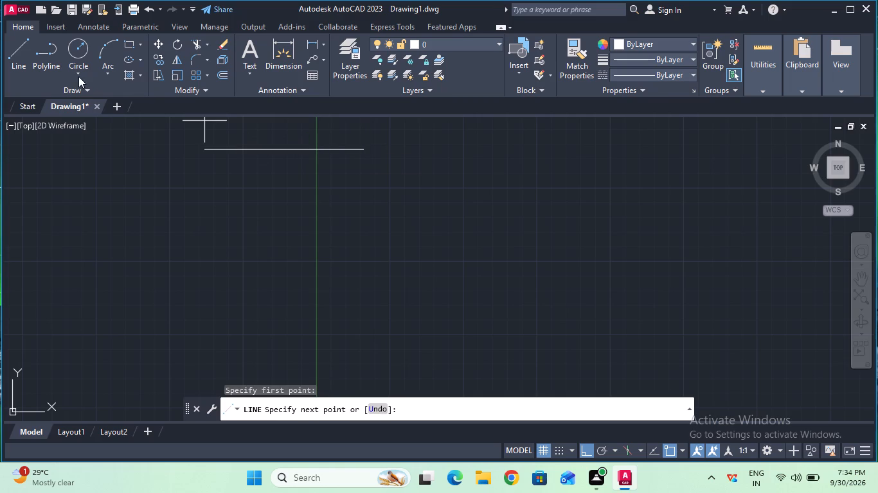
{"action": "left_click", "coordinate": [25, 64]}
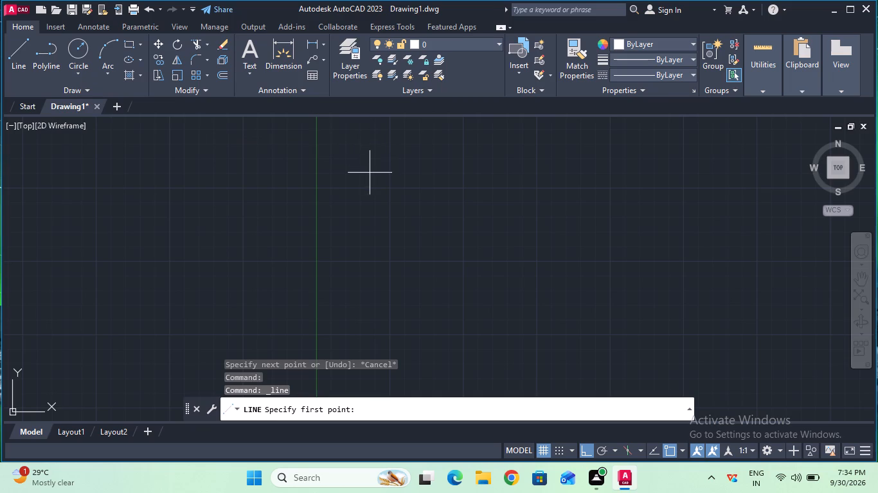
{"action": "left_click", "coordinate": [361, 147]}
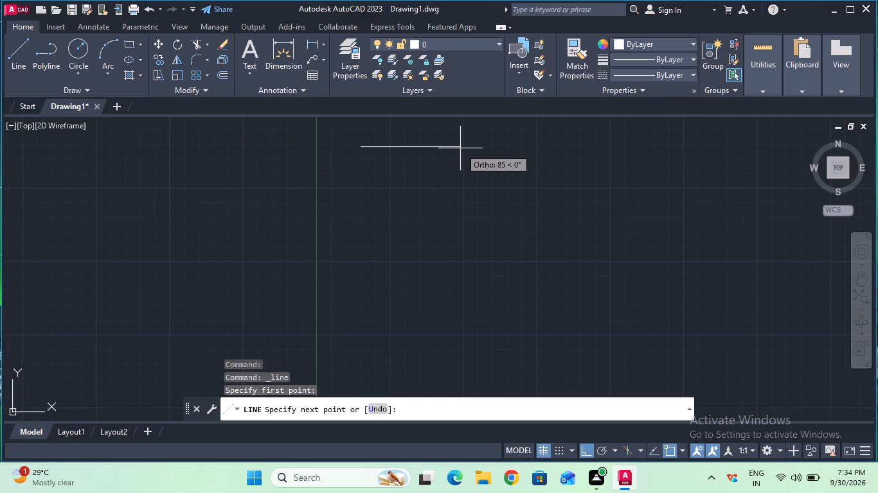
{"action": "key", "text": "2"}
{"action": "type", "text": "00"}
{"action": "key", "text": "Return"}
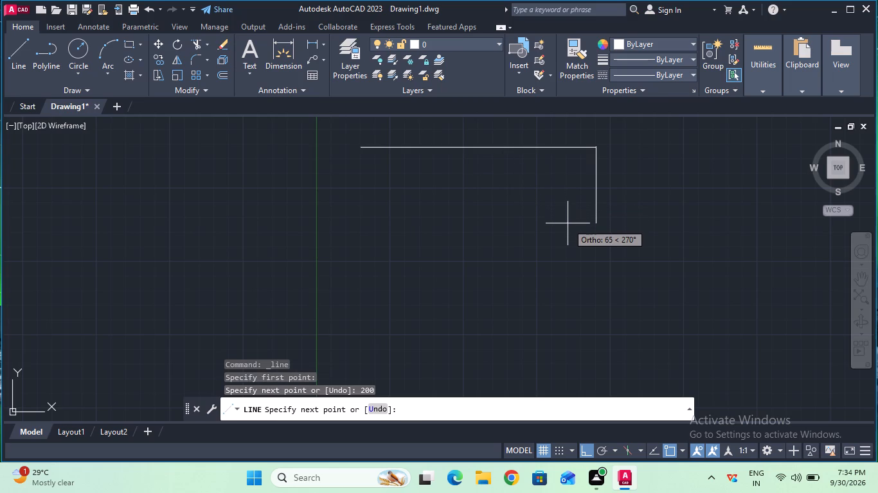
{"action": "type", "text": "100"}
{"action": "key", "text": "Return"}
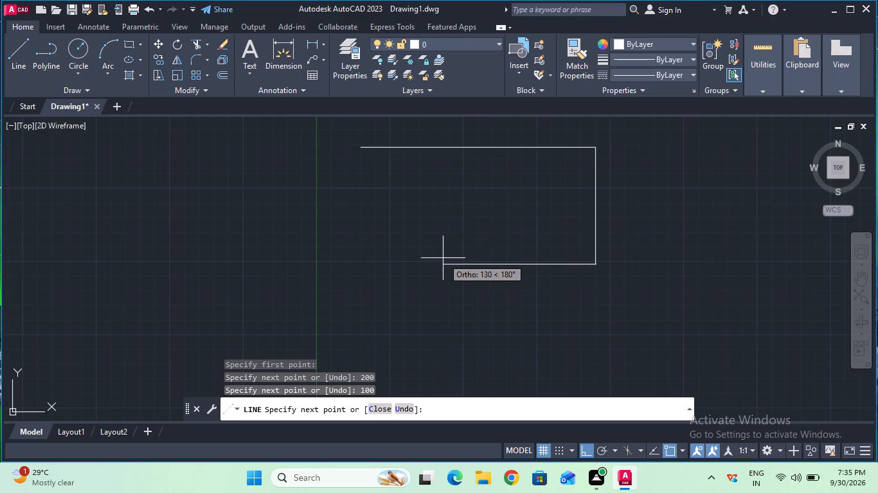
{"action": "key", "text": "2"}
{"action": "type", "text": "00"}
{"action": "key", "text": "Return"}
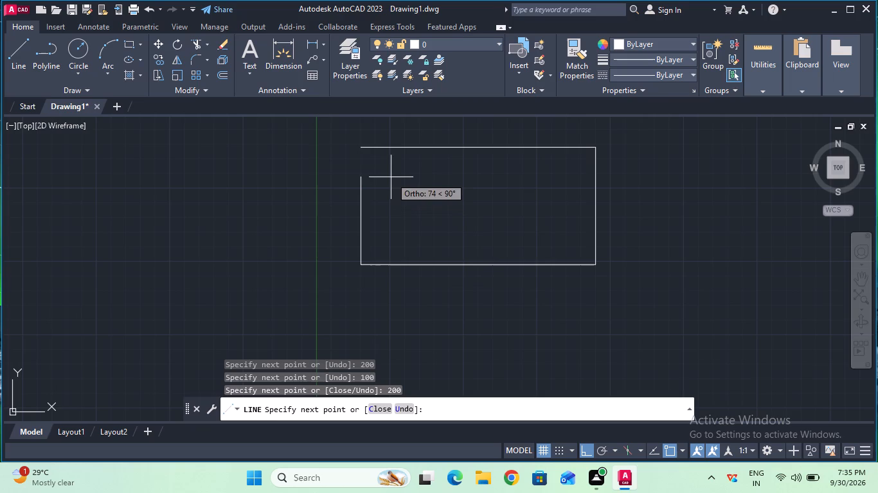
{"action": "left_click", "coordinate": [359, 150]}
{"action": "key", "text": "Escape"}
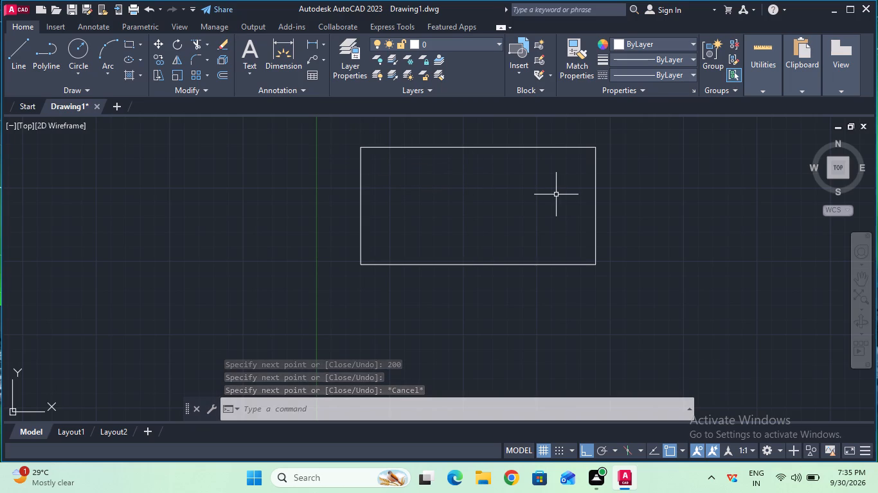
Add a 20 mm linear dimension leftward from the rectangle's upper-right corner, placed above the top edge.
{"action": "scroll", "coordinate": [569, 162], "scroll_direction": "up", "scroll_amount": 1}
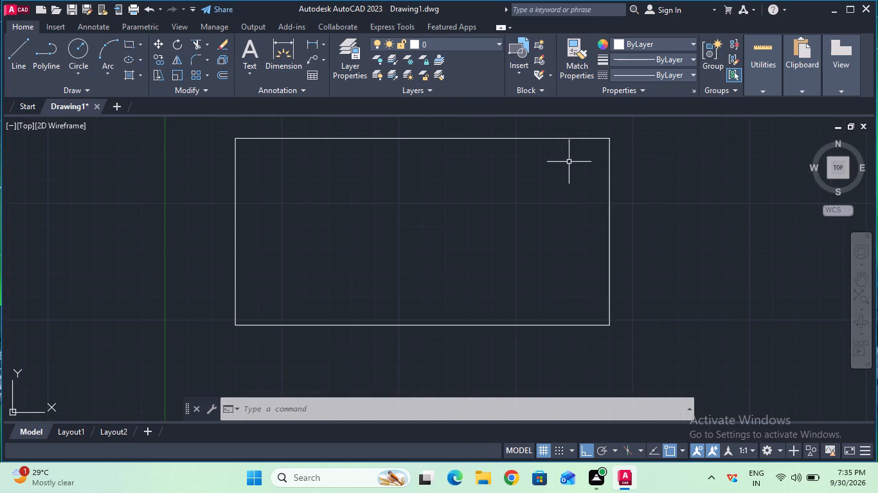
{"action": "left_click", "coordinate": [311, 44]}
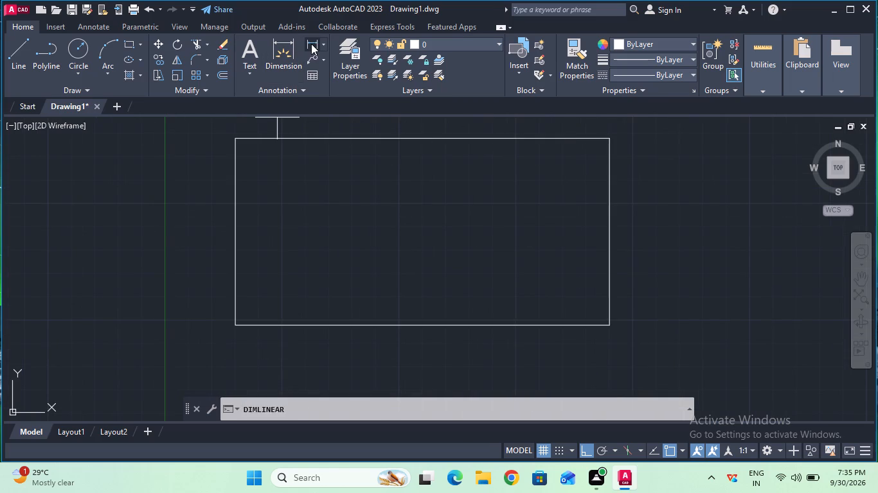
{"action": "left_click", "coordinate": [608, 141]}
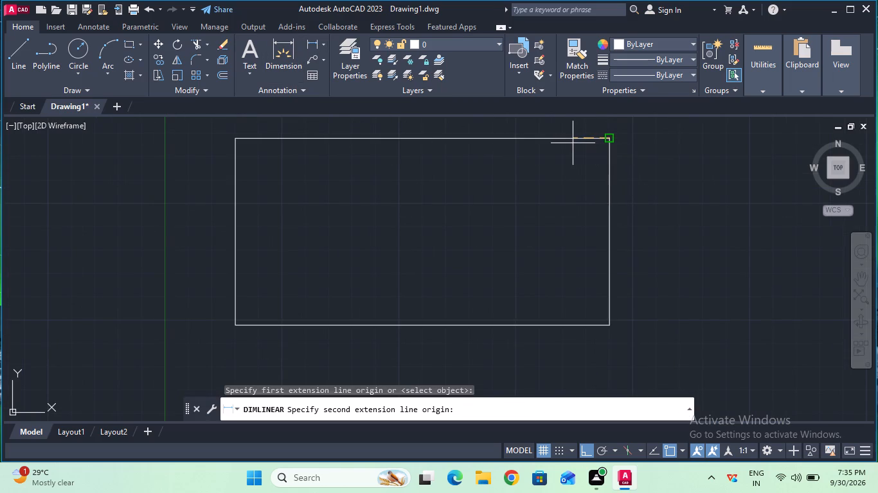
{"action": "key", "text": "2"}
{"action": "key", "text": "0"}
{"action": "key", "text": "Return"}
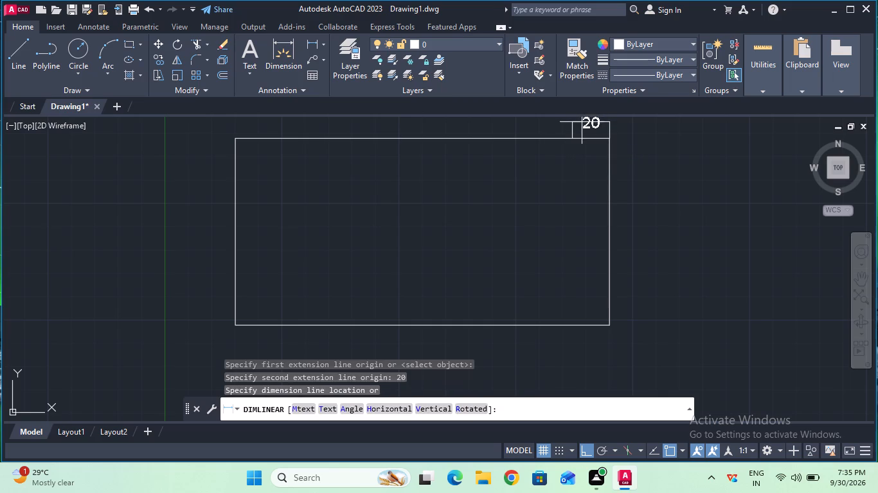
{"action": "left_click", "coordinate": [582, 122]}
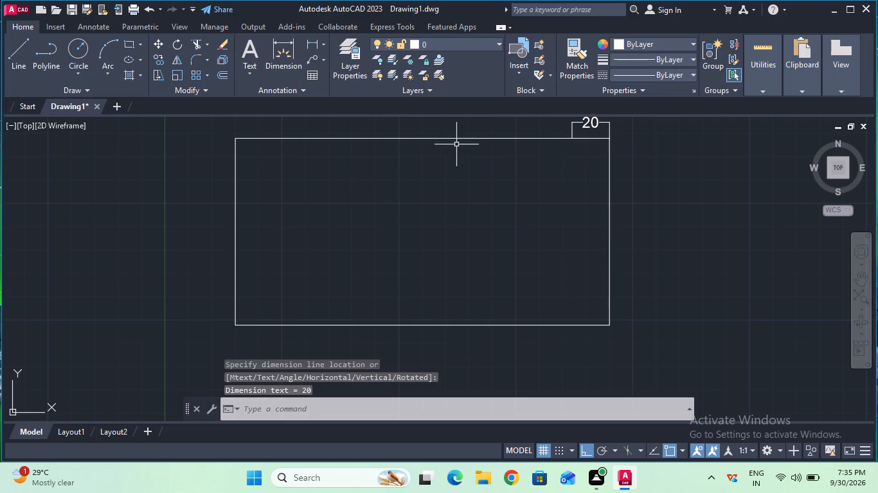
Draw a short vertical line along the upper 20 mm dimension's left extension line down to the rectangle's top edge.
{"action": "left_click", "coordinate": [18, 60]}
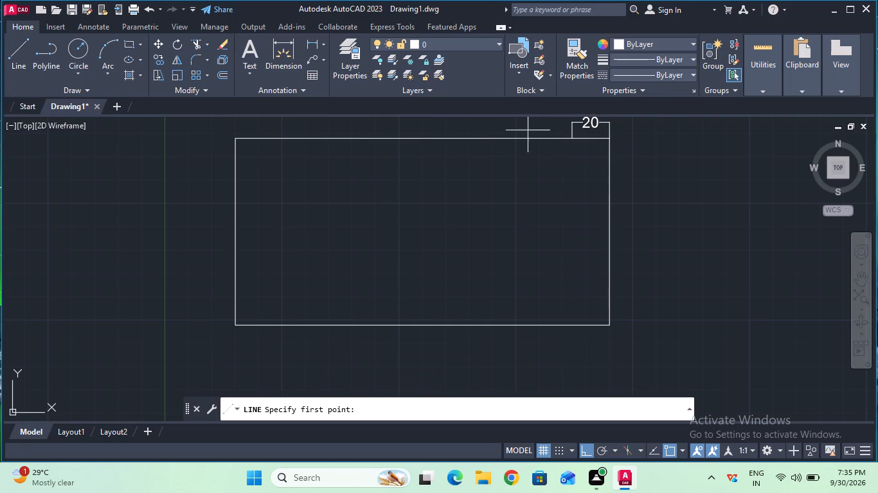
{"action": "left_click", "coordinate": [572, 128]}
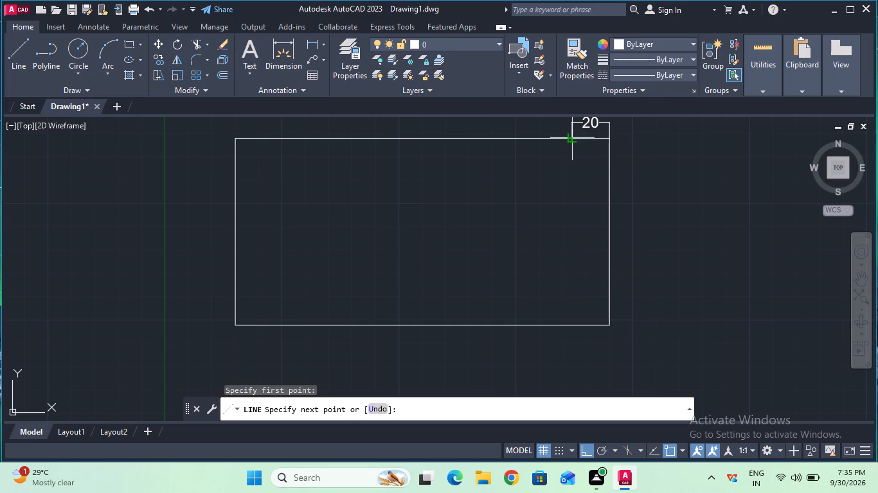
{"action": "left_click", "coordinate": [572, 137]}
{"action": "key", "text": "Escape"}
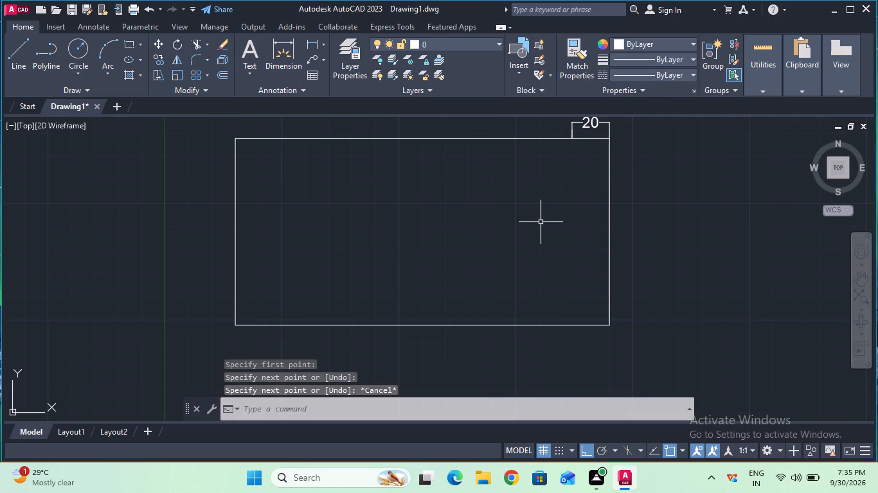
Add a 20 mm linear dimension leftward from the rectangle's lower-right corner, placed below the bottom edge.
{"action": "left_click", "coordinate": [313, 41]}
{"action": "left_click", "coordinate": [607, 327]}
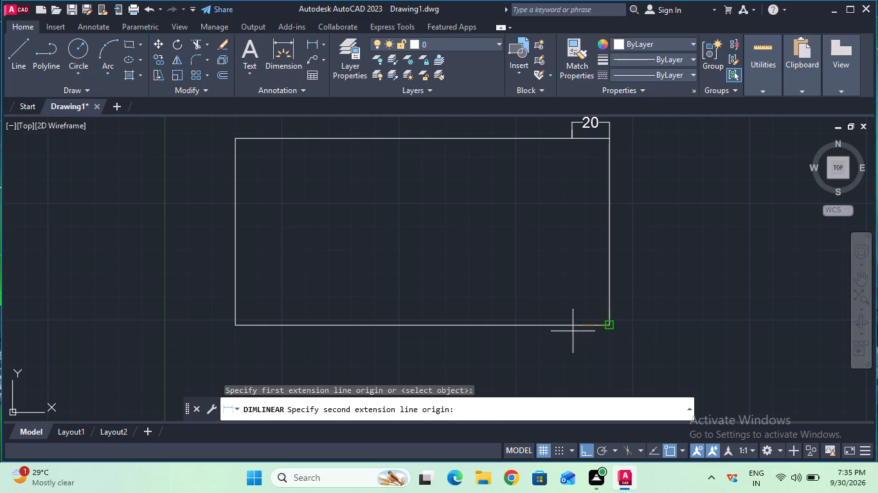
{"action": "key", "text": "2"}
{"action": "key", "text": "0"}
{"action": "key", "text": "Return"}
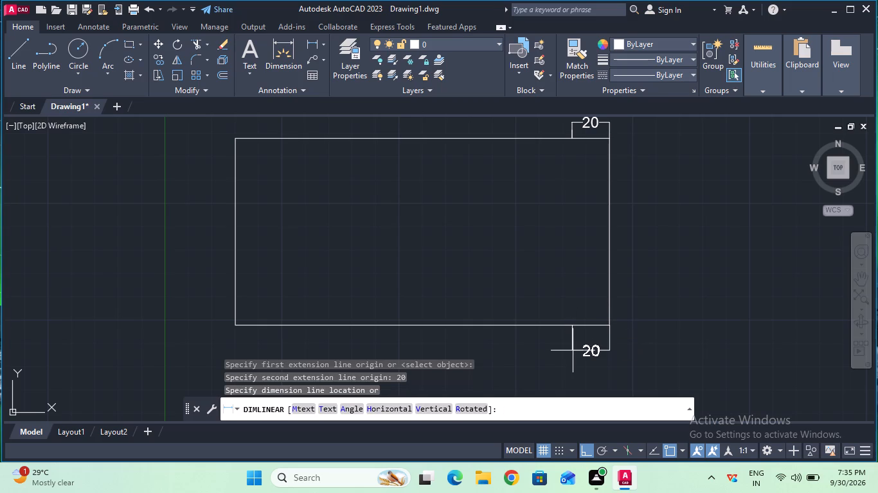
{"action": "left_click", "coordinate": [573, 349]}
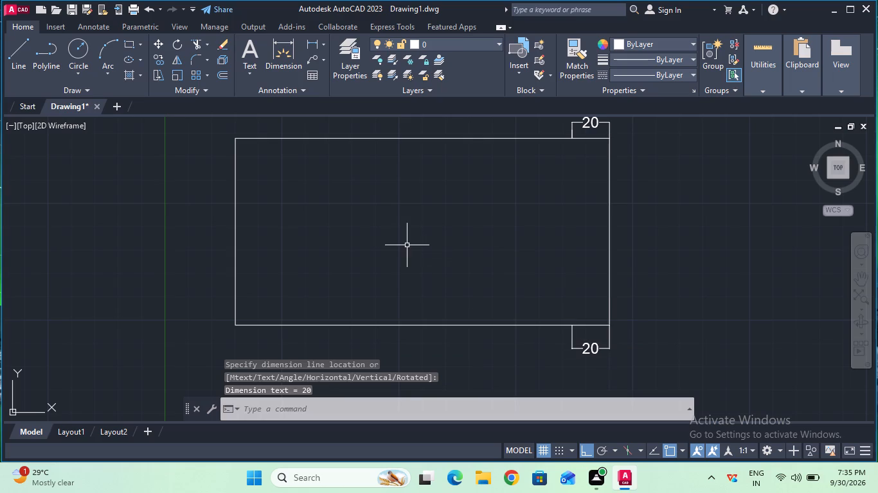
Draw a short vertical line along the lower 20 mm dimension's left extension line up to the rectangle's bottom edge.
{"action": "left_click", "coordinate": [8, 54]}
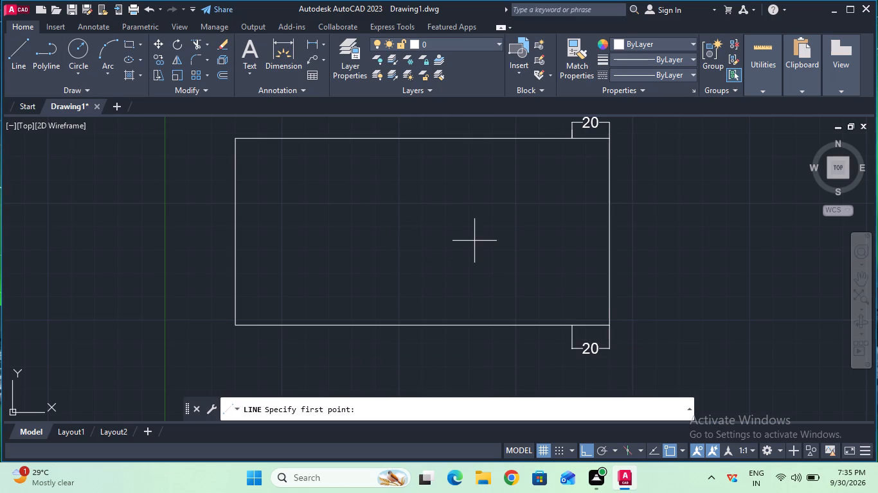
{"action": "left_click", "coordinate": [569, 336]}
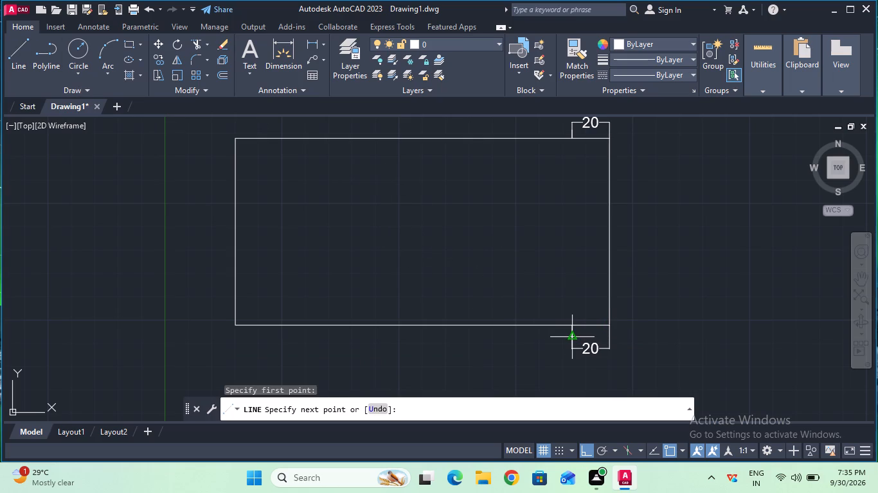
{"action": "left_click", "coordinate": [569, 328]}
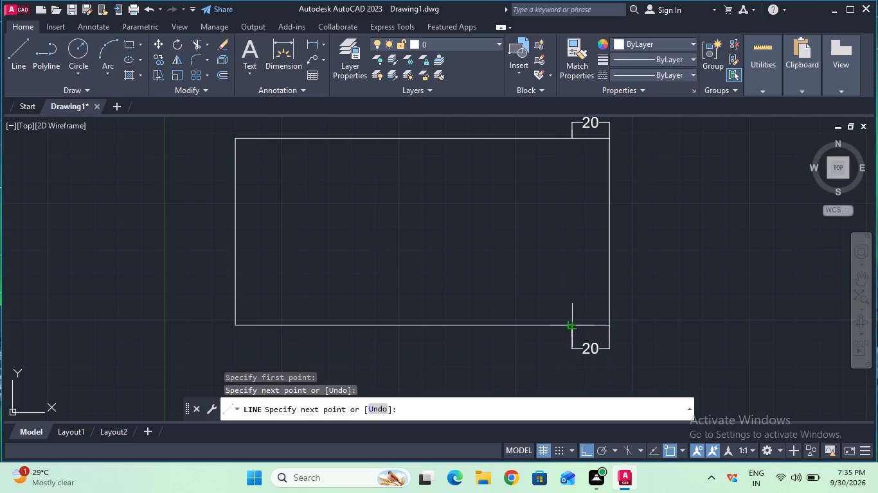
{"action": "key", "text": "Escape"}
{"action": "left_click", "coordinate": [570, 284]}
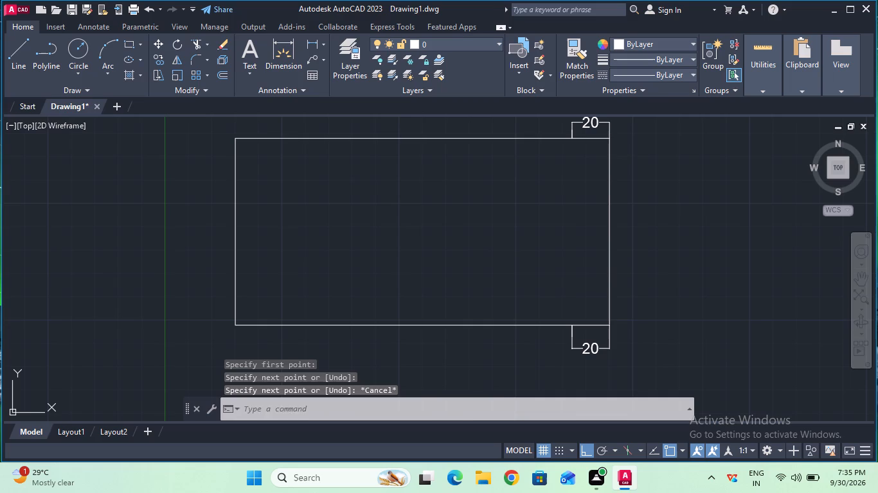
{"action": "left_click", "coordinate": [494, 252]}
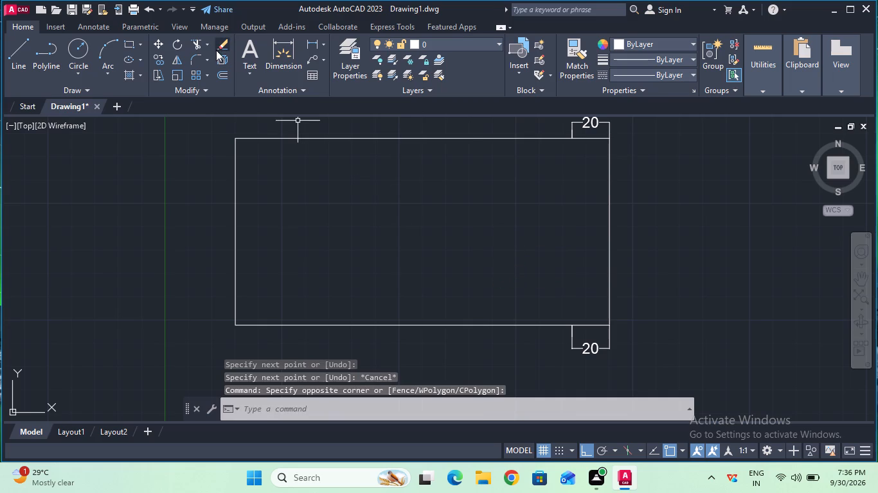
Erase the two 20 mm dimensions above and below the rectangle, keeping the short vertical marker lines.
{"action": "left_click", "coordinate": [216, 49]}
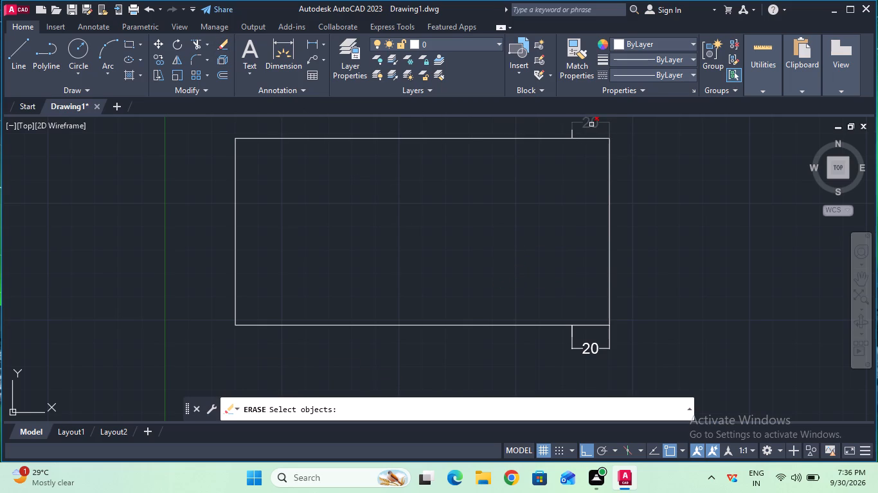
{"action": "left_click", "coordinate": [591, 124]}
{"action": "key", "text": "Return"}
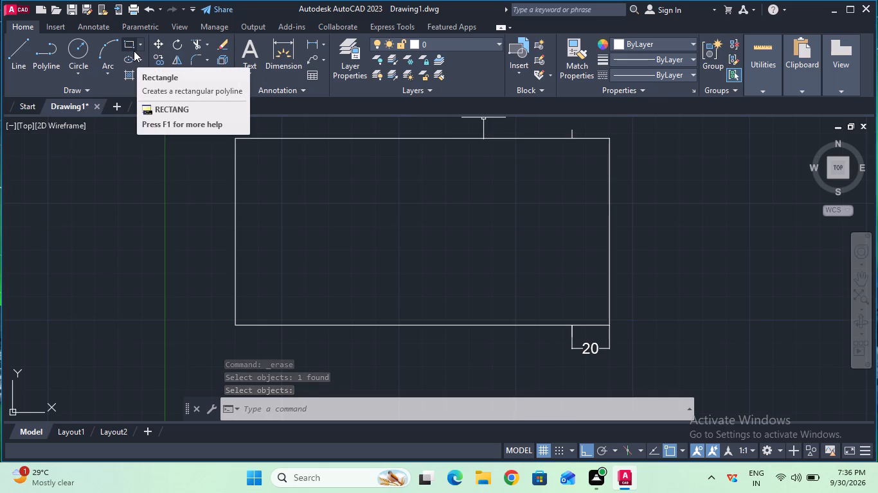
{"action": "left_click", "coordinate": [222, 46]}
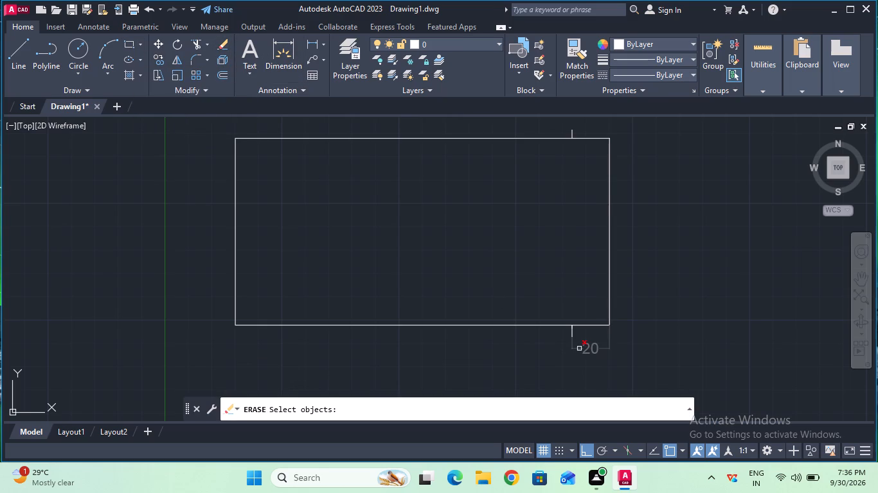
{"action": "left_click", "coordinate": [579, 349]}
{"action": "key", "text": "Return"}
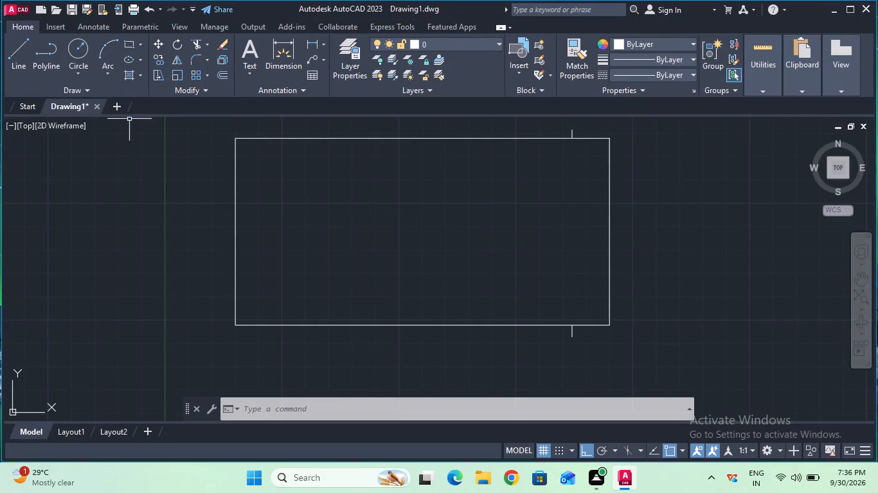
Add a 20 mm linear dimension downward from the rectangle's upper-right corner, placed outside the right edge.
{"action": "left_click", "coordinate": [305, 40]}
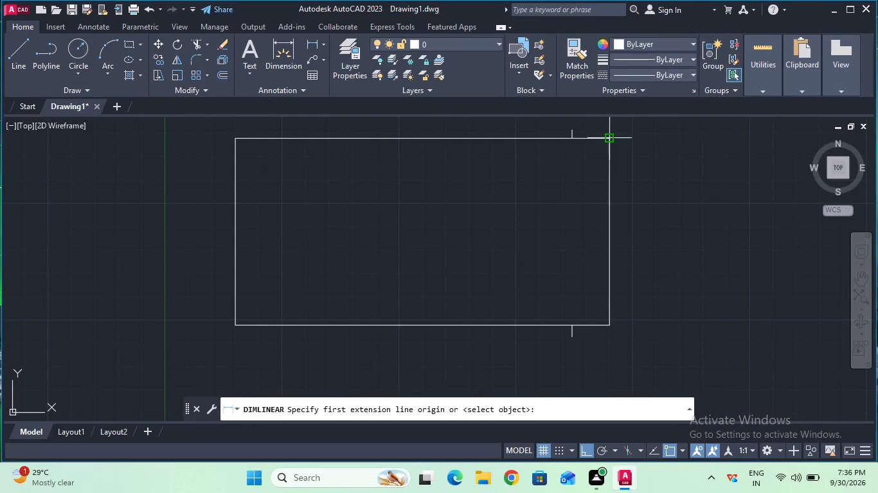
{"action": "left_click", "coordinate": [608, 140]}
{"action": "type", "text": "20"}
{"action": "key", "text": "Return"}
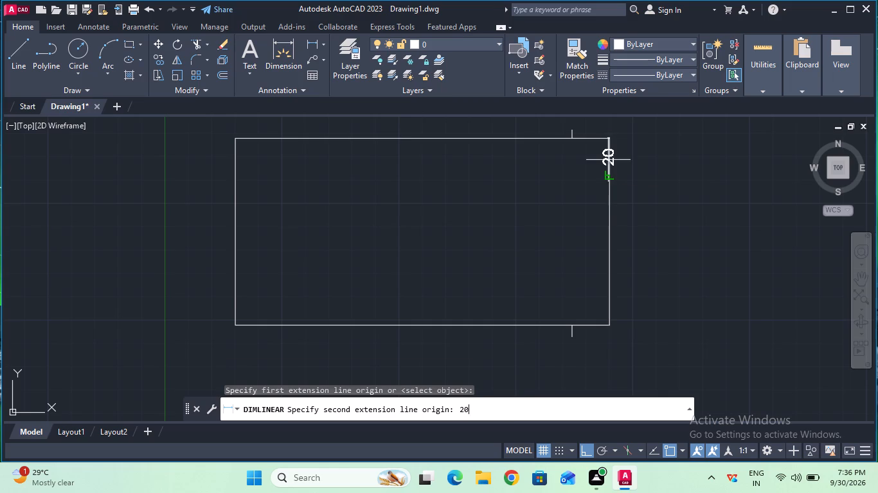
{"action": "left_click", "coordinate": [649, 177]}
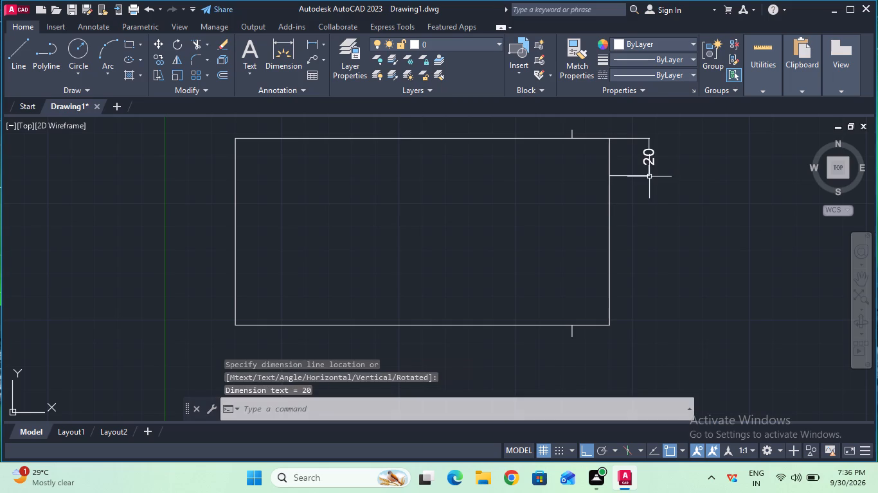
Add a 20 mm linear dimension upward from the rectangle's lower-right corner, placed outside the right edge.
{"action": "left_click", "coordinate": [314, 39]}
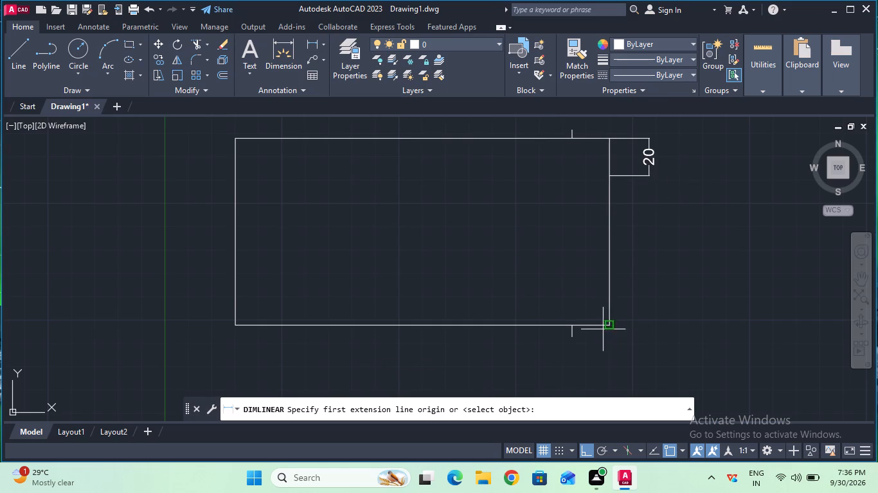
{"action": "left_click", "coordinate": [607, 326]}
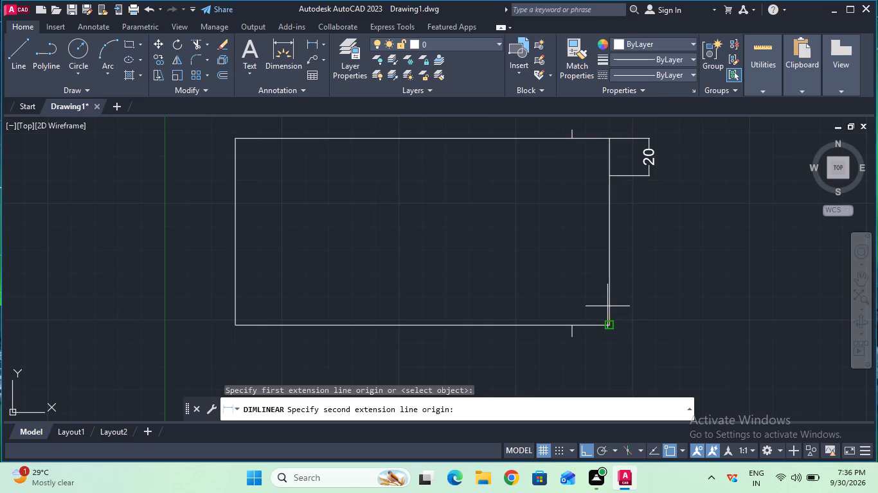
{"action": "type", "text": "20"}
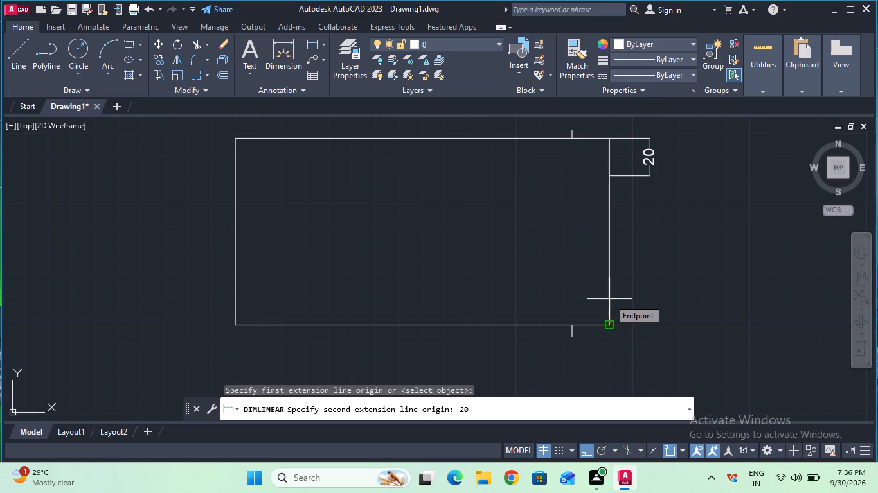
{"action": "key", "text": "Return"}
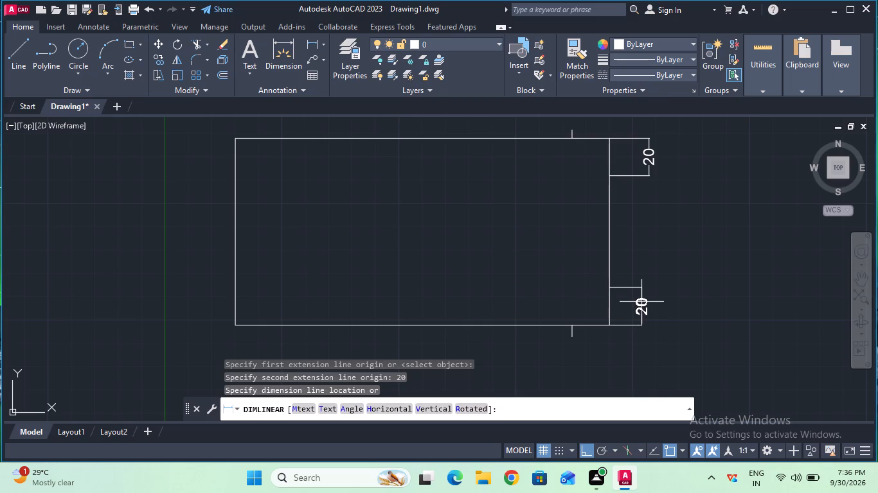
{"action": "left_click", "coordinate": [647, 302]}
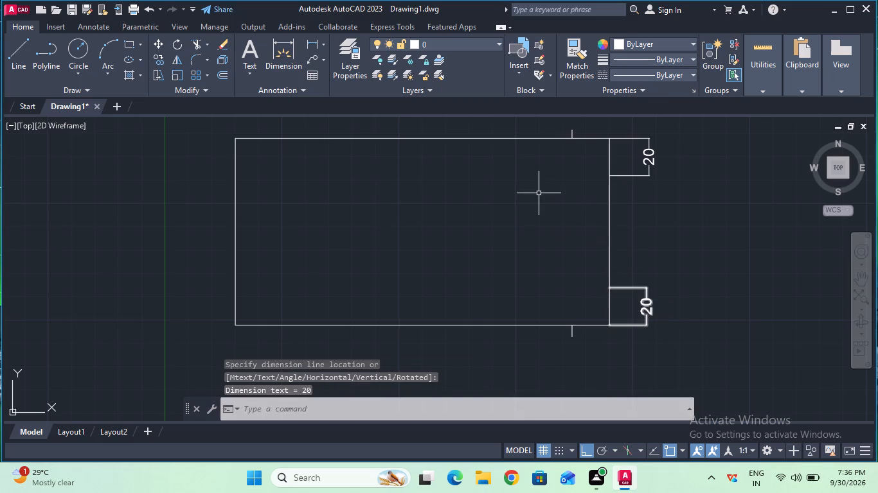
Draw short horizontal lines along the inner extension lines of both vertical 20 mm dimensions, each ending on the rectangle's right edge.
{"action": "left_click", "coordinate": [22, 44]}
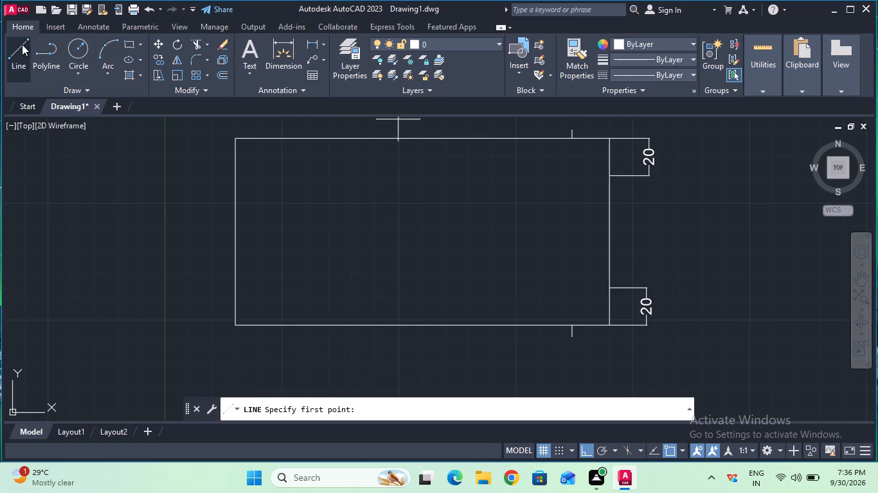
{"action": "left_click", "coordinate": [630, 178]}
{"action": "left_click", "coordinate": [612, 178]}
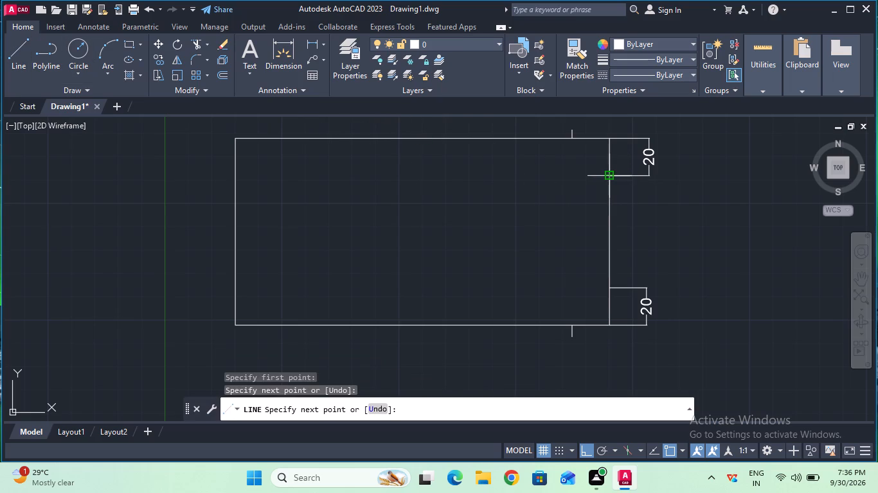
{"action": "key", "text": "Escape"}
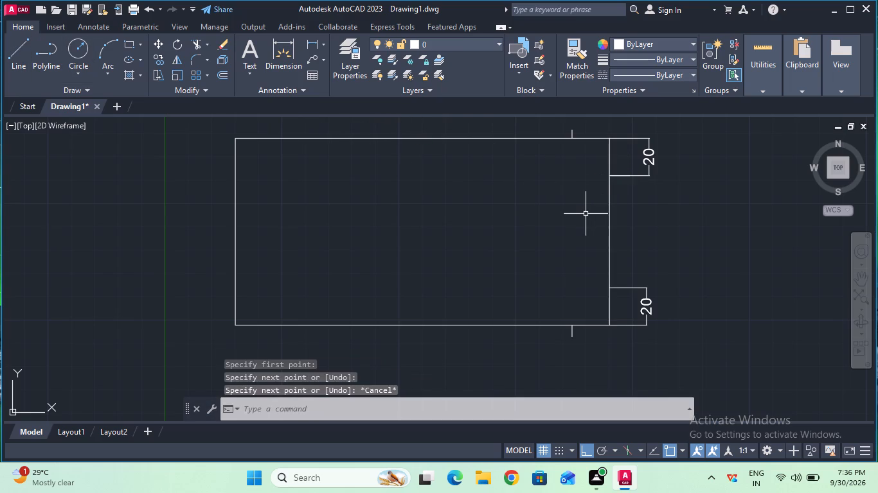
{"action": "left_click", "coordinate": [30, 64]}
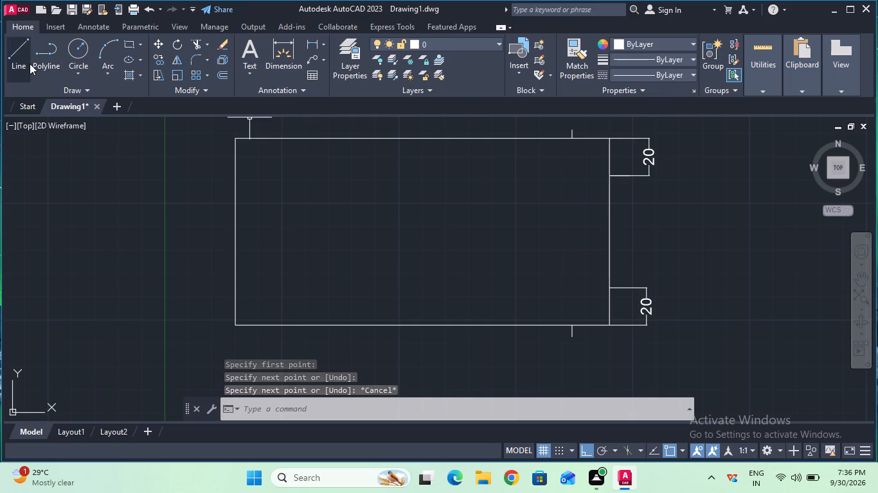
{"action": "left_click", "coordinate": [629, 290]}
{"action": "left_click", "coordinate": [608, 291]}
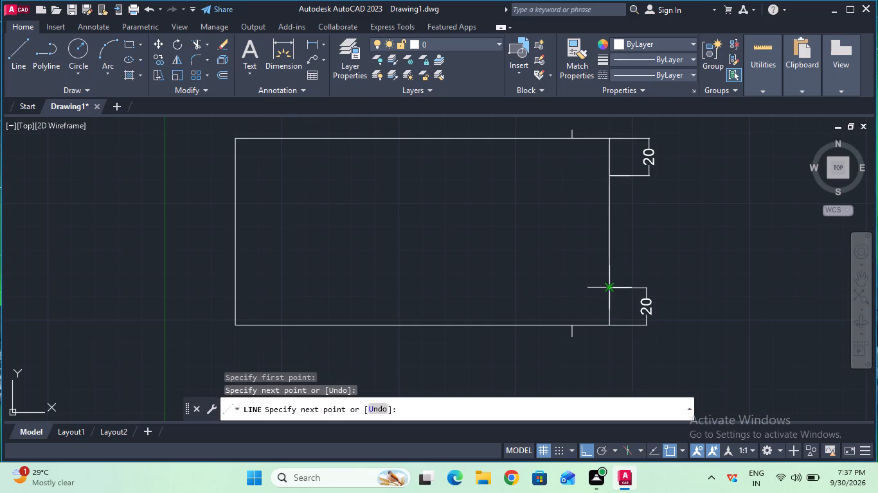
{"action": "key", "text": "Escape"}
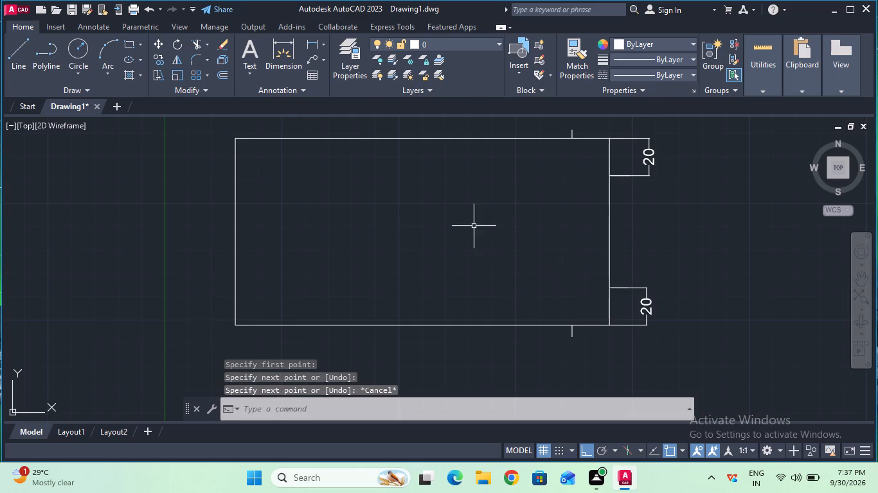
Erase both 20 mm dimensions beside the right edge, keeping the short horizontal marker lines.
{"action": "left_click", "coordinate": [226, 39]}
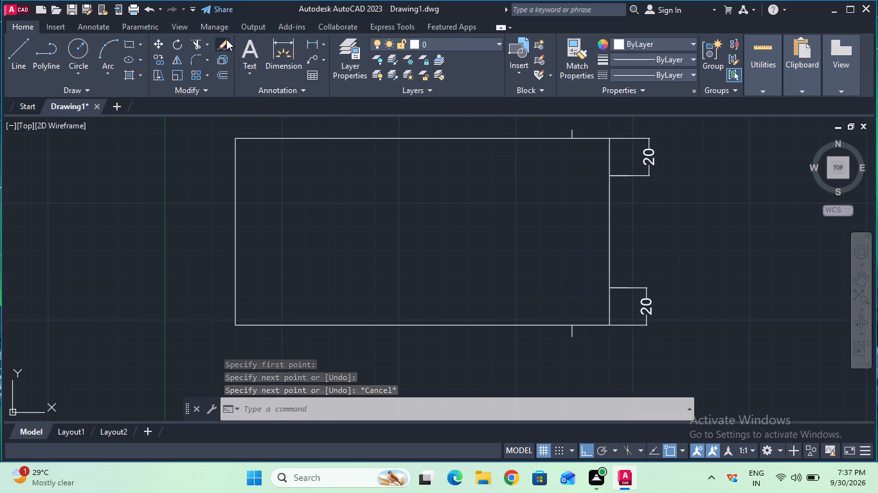
{"action": "left_click", "coordinate": [643, 155]}
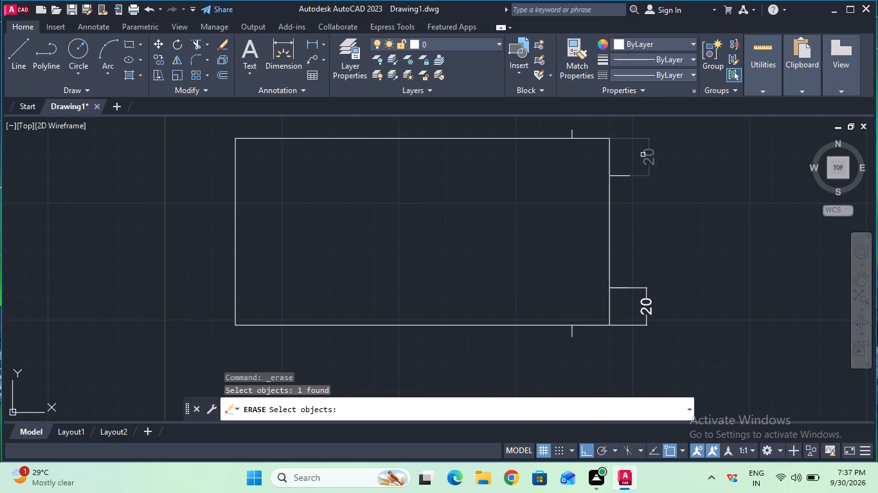
{"action": "key", "text": "Return"}
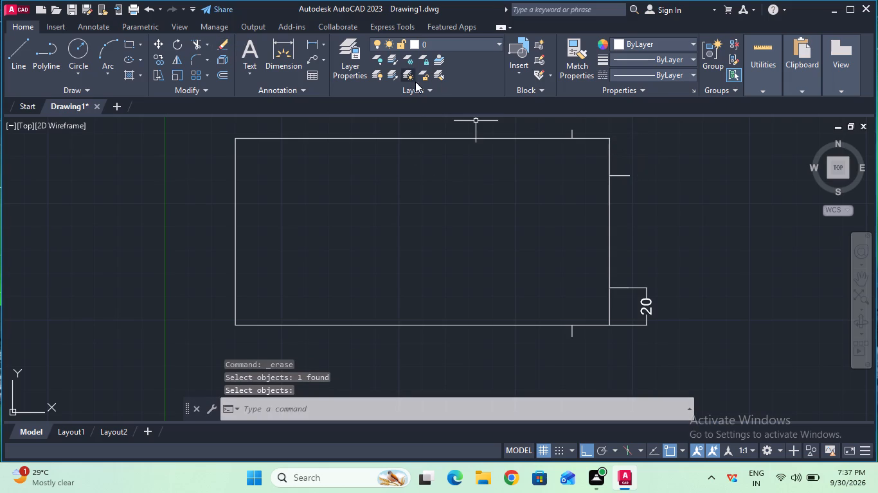
{"action": "left_click", "coordinate": [220, 48]}
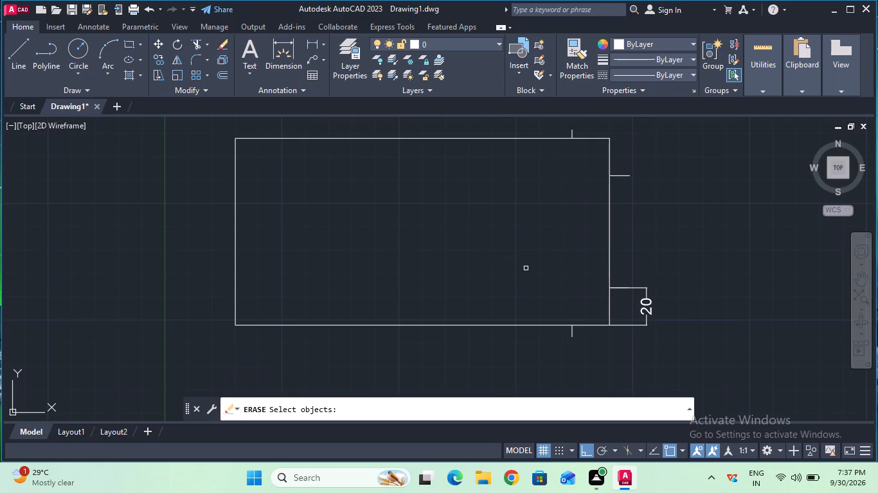
{"action": "left_click", "coordinate": [652, 313]}
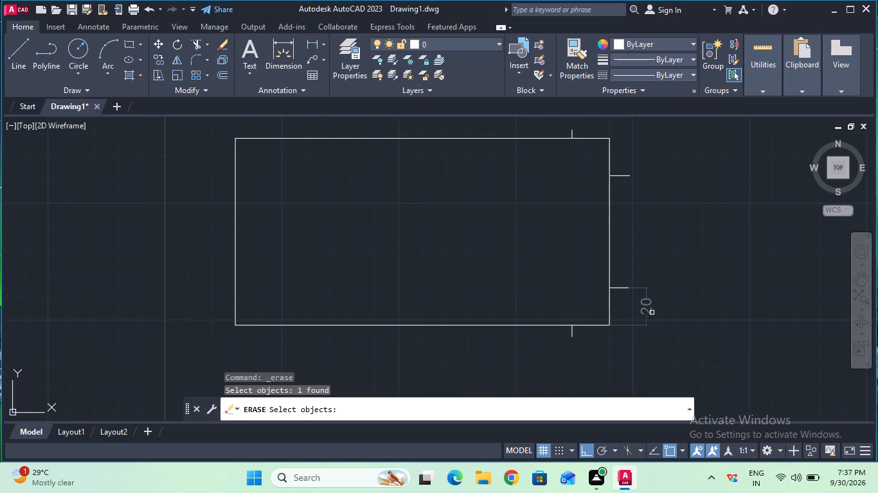
{"action": "key", "text": "Return"}
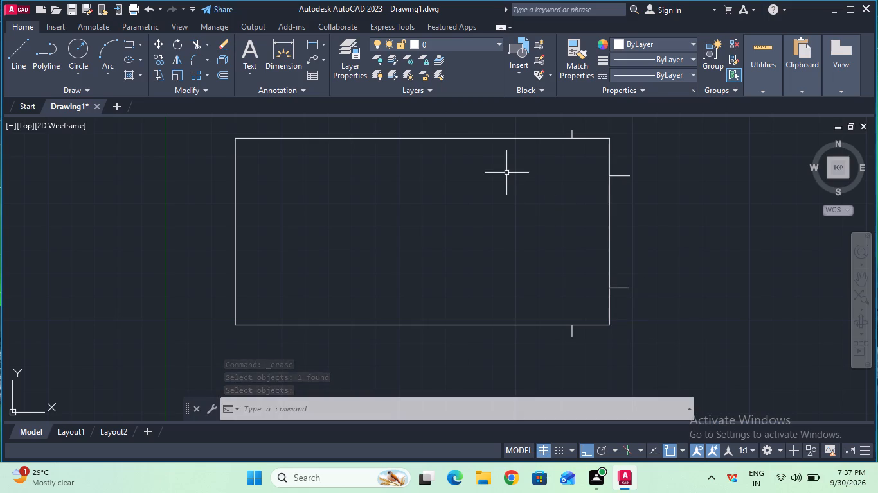
Turn Ortho off and draw a diagonal line across the upper-right corner, from the top-edge marker to the upper right-edge marker.
{"action": "key", "text": "F8"}
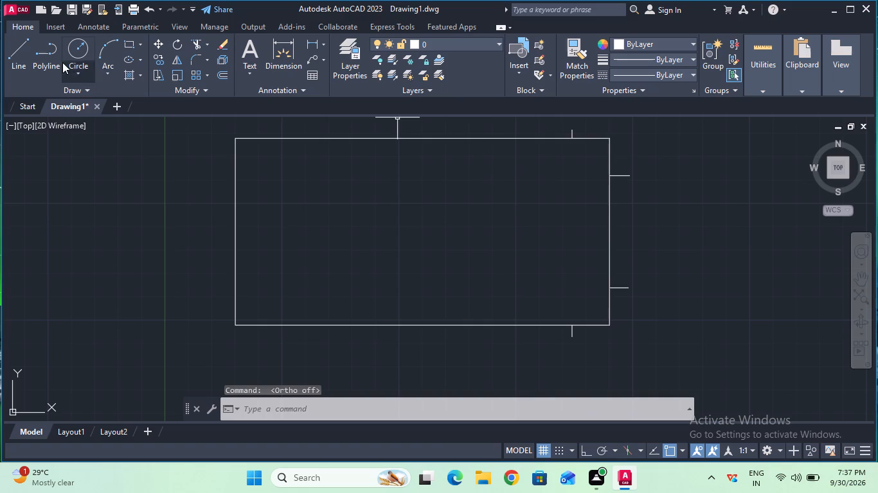
{"action": "left_click", "coordinate": [28, 56]}
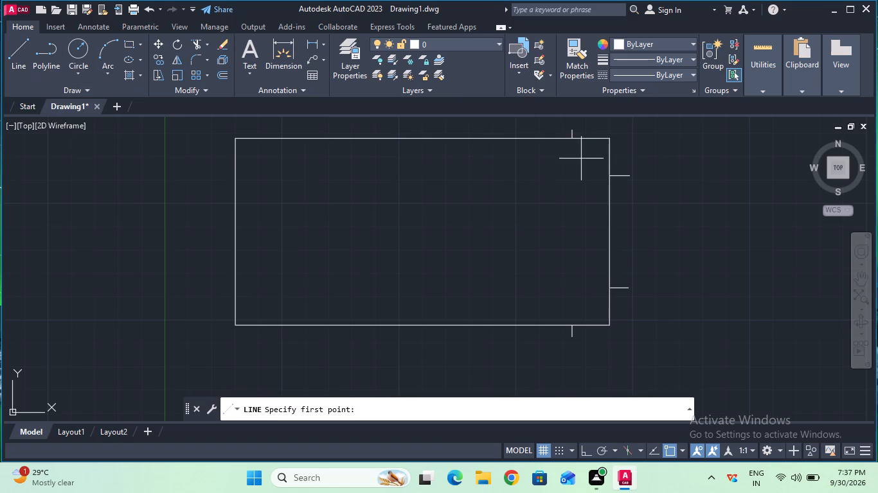
{"action": "left_click", "coordinate": [575, 140]}
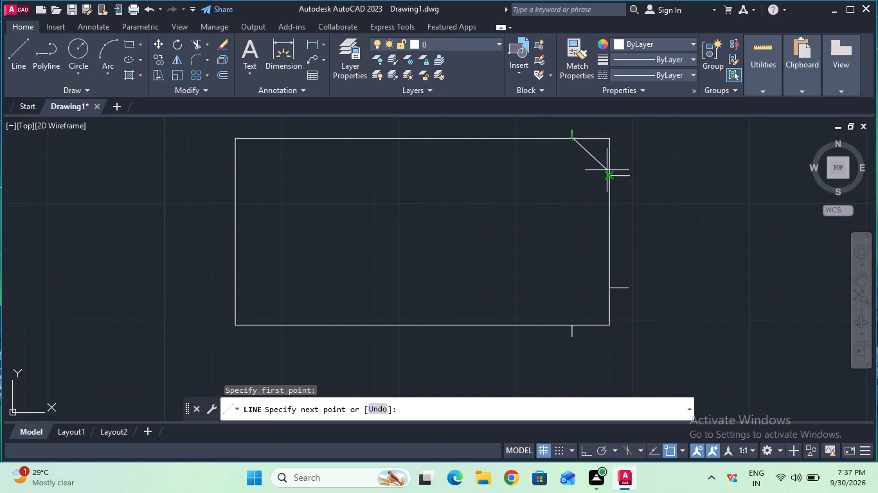
{"action": "left_click", "coordinate": [607, 173]}
{"action": "key", "text": "Escape"}
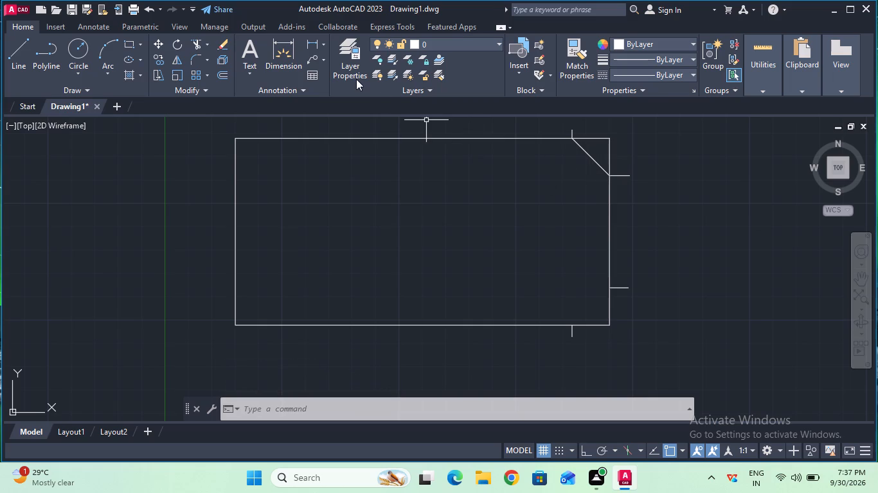
Draw a diagonal line across the lower-right corner, from the bottom-edge marker to the lower right-edge marker.
{"action": "left_click", "coordinate": [26, 67]}
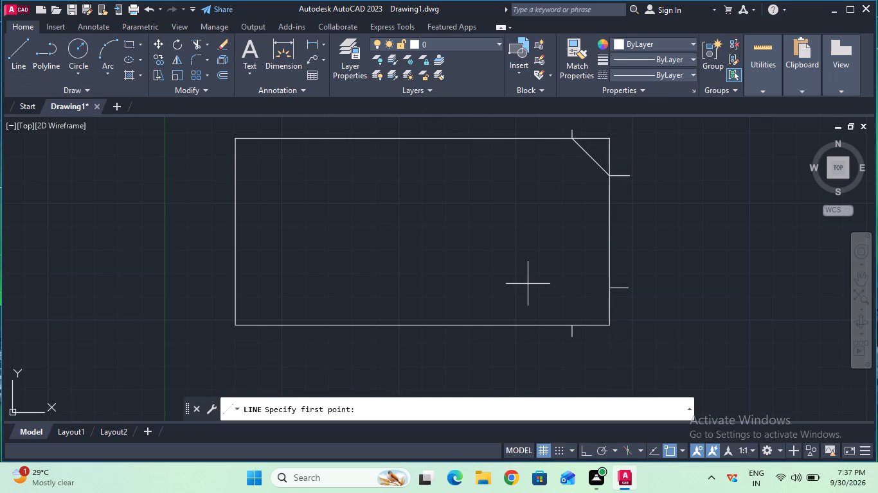
{"action": "left_click", "coordinate": [571, 322]}
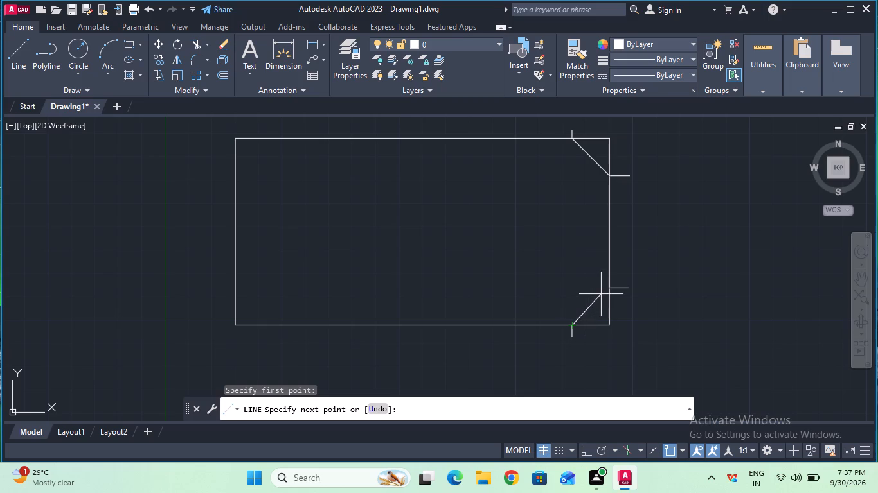
{"action": "left_click", "coordinate": [607, 290]}
{"action": "key", "text": "Escape"}
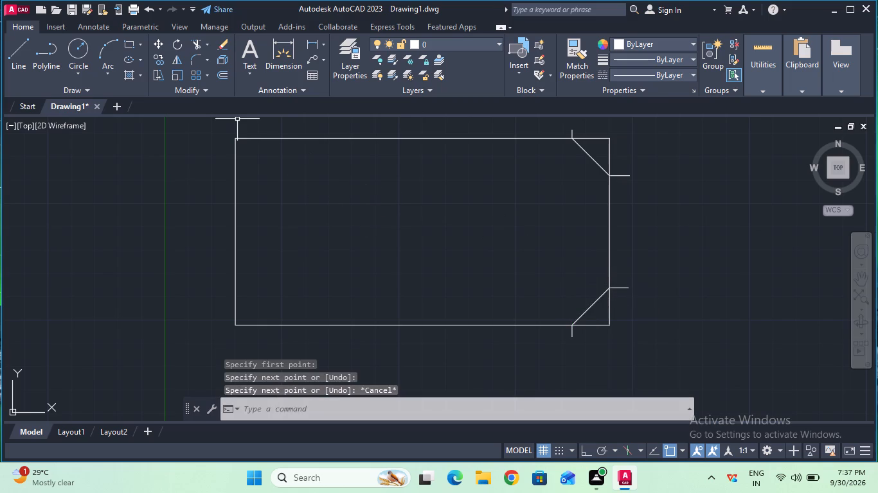
Erase the short vertical marker line above the rectangle's top edge.
{"action": "left_click", "coordinate": [217, 45]}
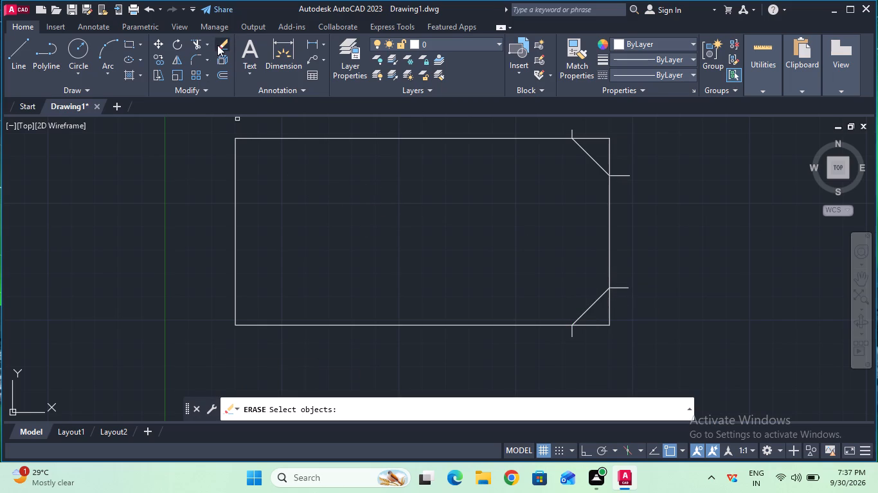
{"action": "left_click", "coordinate": [569, 134]}
{"action": "left_click", "coordinate": [577, 134]}
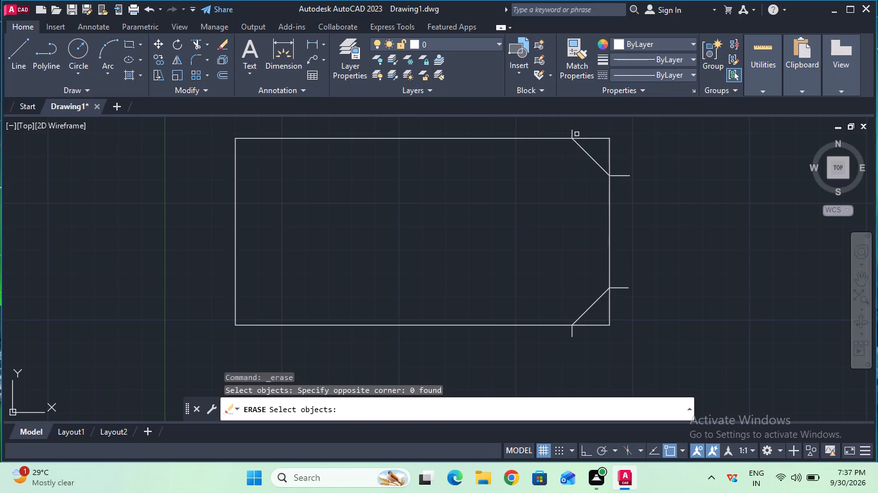
{"action": "left_click", "coordinate": [570, 134]}
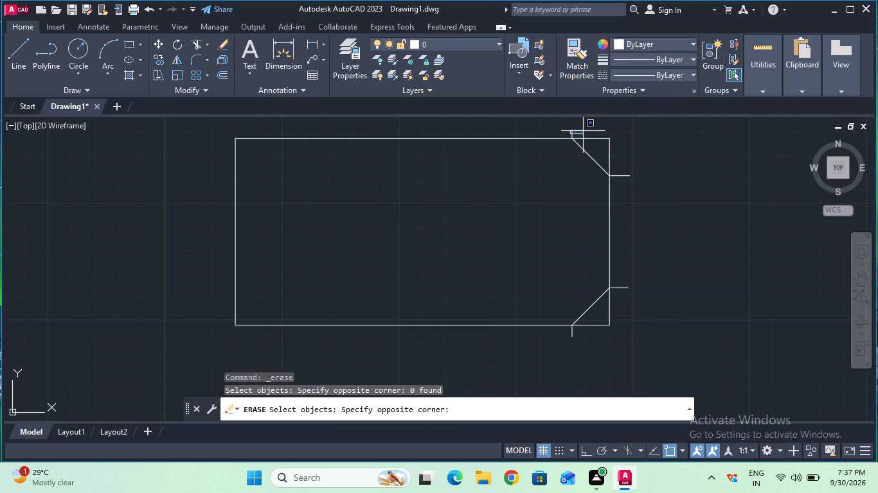
{"action": "left_click", "coordinate": [573, 130]}
{"action": "left_click", "coordinate": [572, 132]}
{"action": "key", "text": "Return"}
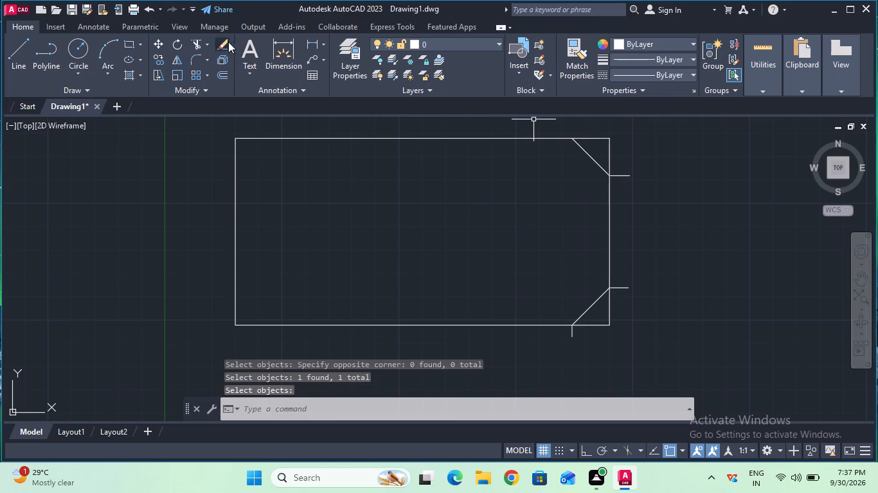
Trim away the two horizontal marker lines outside the right edge and the vertical marker below the bottom edge.
{"action": "left_click", "coordinate": [197, 43]}
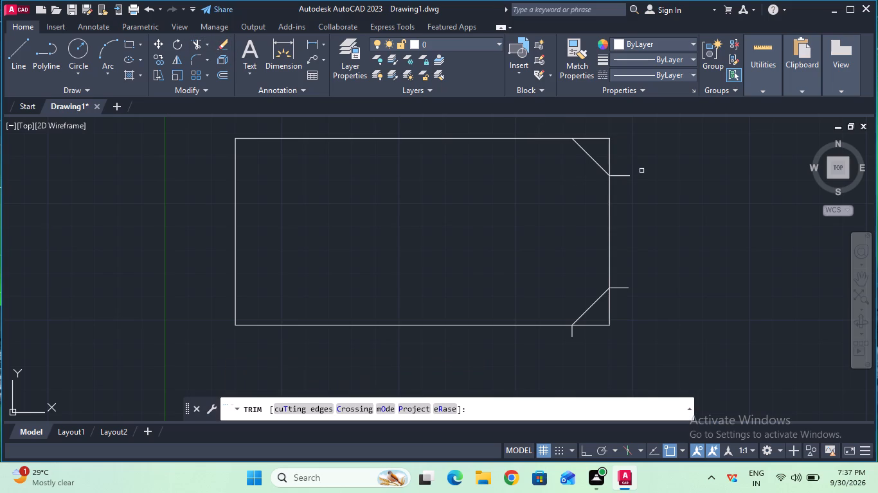
{"action": "left_click_drag", "start_coordinate": [627, 157], "coordinate": [621, 274]}
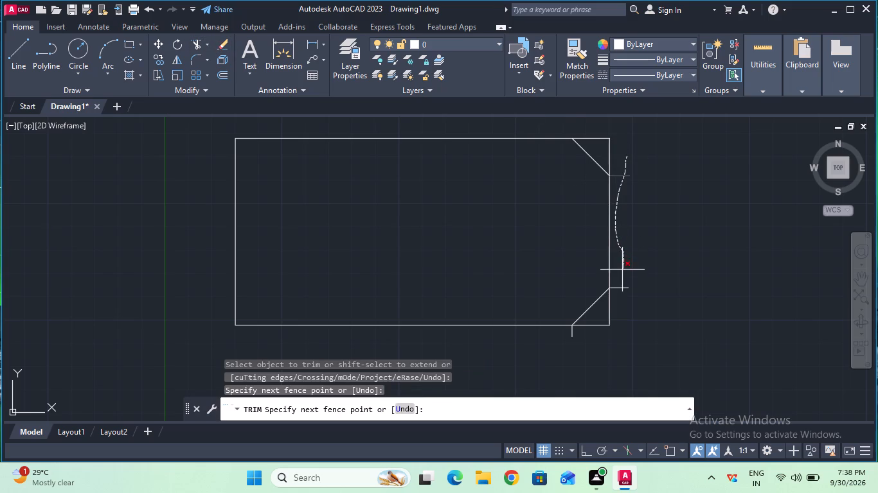
{"action": "left_click_drag", "start_coordinate": [621, 274], "coordinate": [621, 296]}
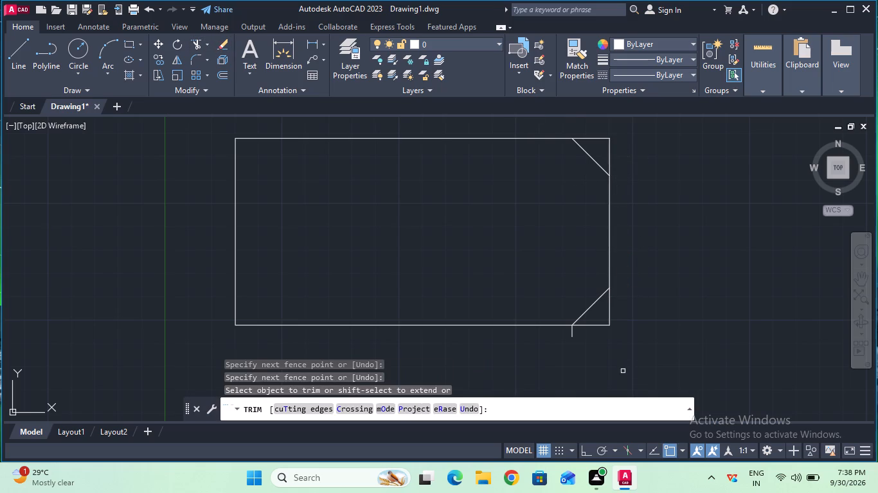
{"action": "left_click_drag", "start_coordinate": [613, 365], "coordinate": [575, 339]}
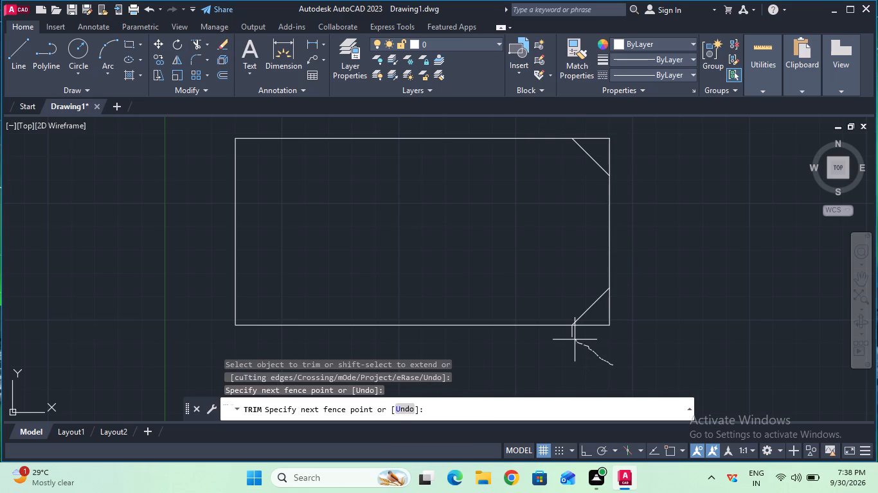
{"action": "left_click_drag", "start_coordinate": [575, 339], "coordinate": [571, 335]}
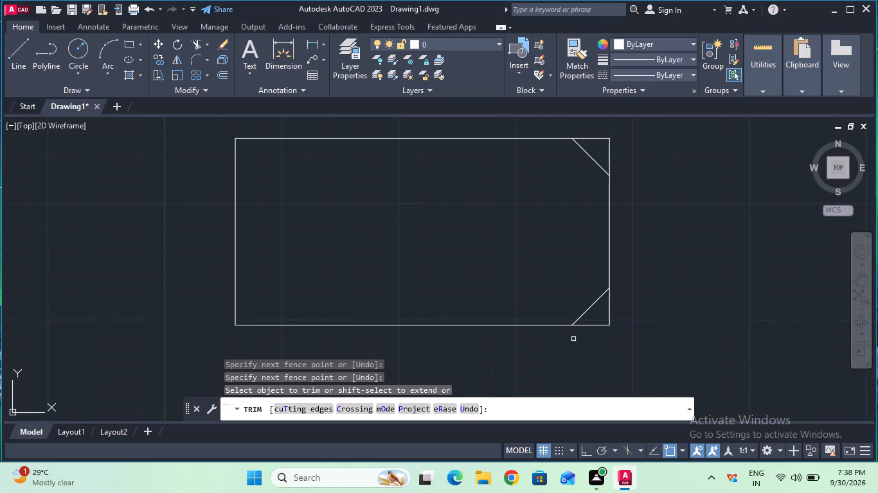
Trim off the rectangle's lower-right and upper-right corners outside the two diagonal lines.
{"action": "left_click_drag", "start_coordinate": [578, 347], "coordinate": [614, 307]}
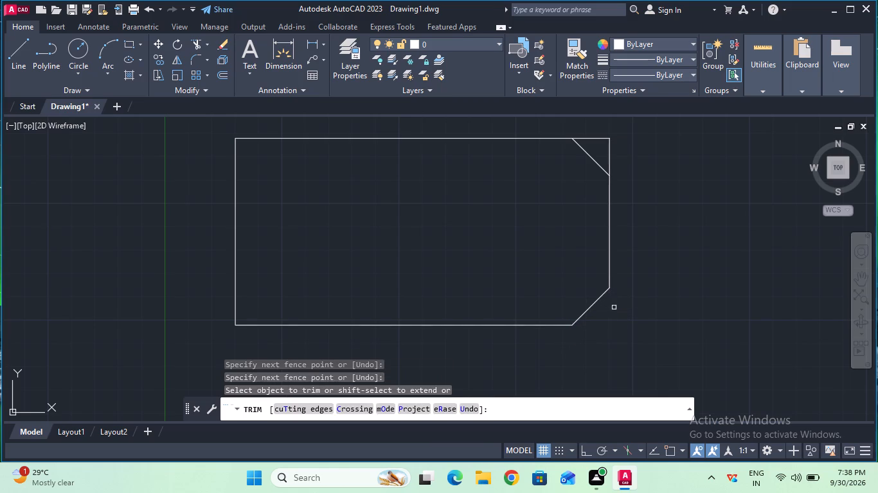
{"action": "left_click_drag", "start_coordinate": [654, 178], "coordinate": [602, 144]}
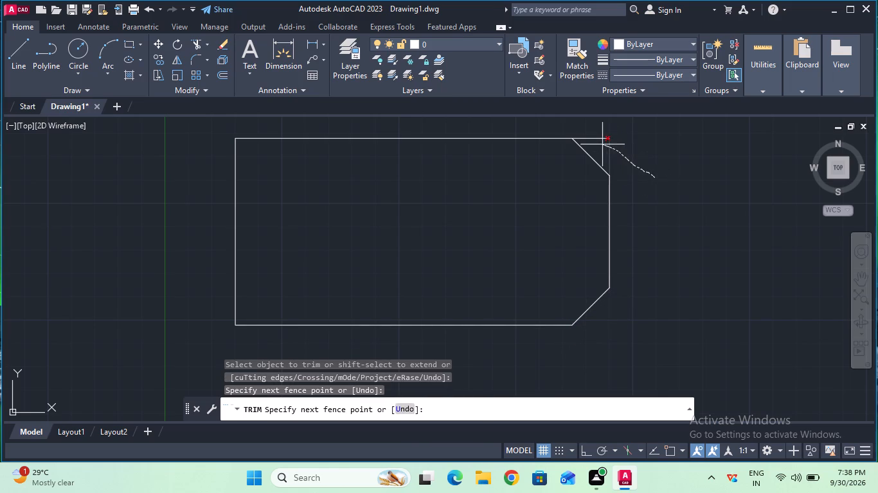
{"action": "left_click_drag", "start_coordinate": [602, 144], "coordinate": [586, 132]}
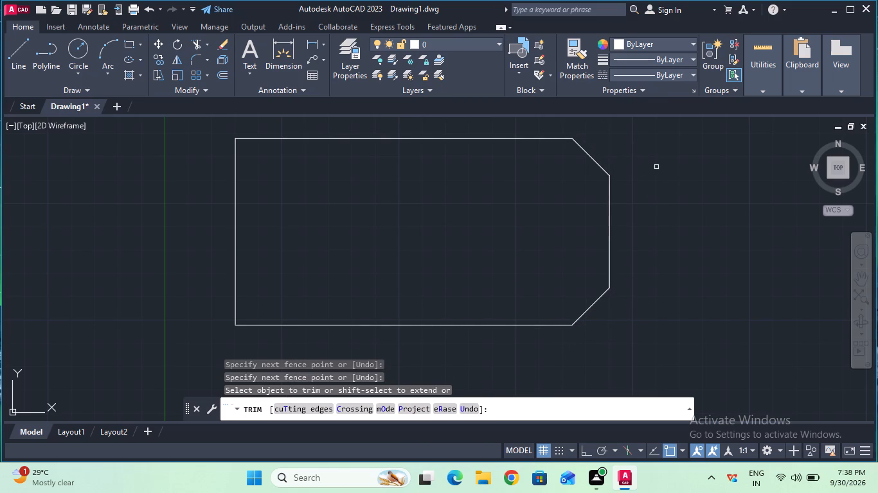
{"action": "key", "text": "Escape"}
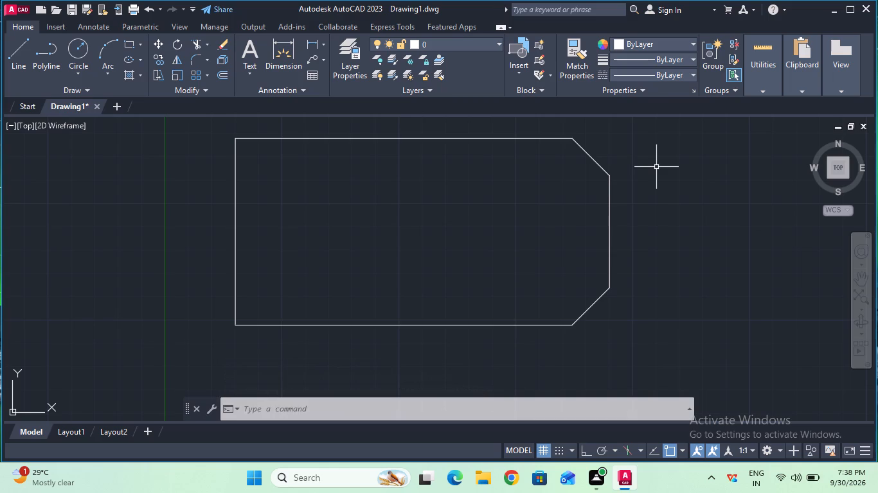
With Ortho on, add an 80 mm horizontal linear dimension leftward from the right edge's lower end, placed below the part.
{"action": "left_click", "coordinate": [307, 43]}
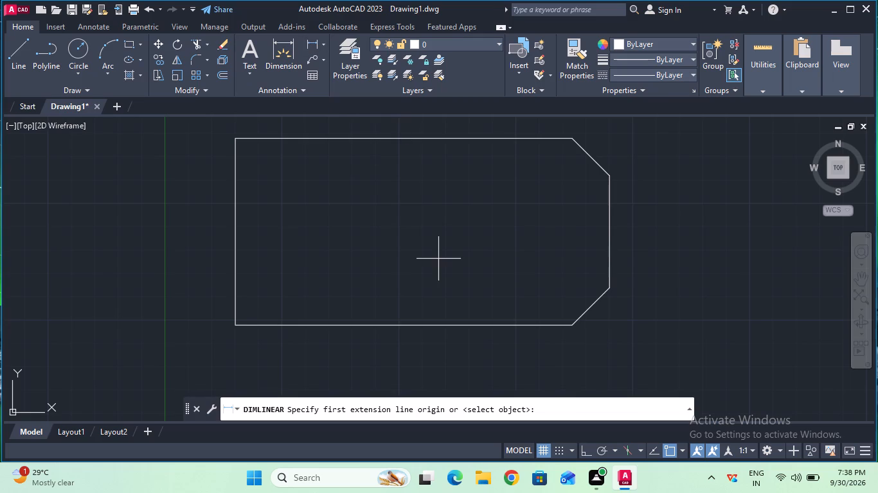
{"action": "left_click", "coordinate": [609, 284]}
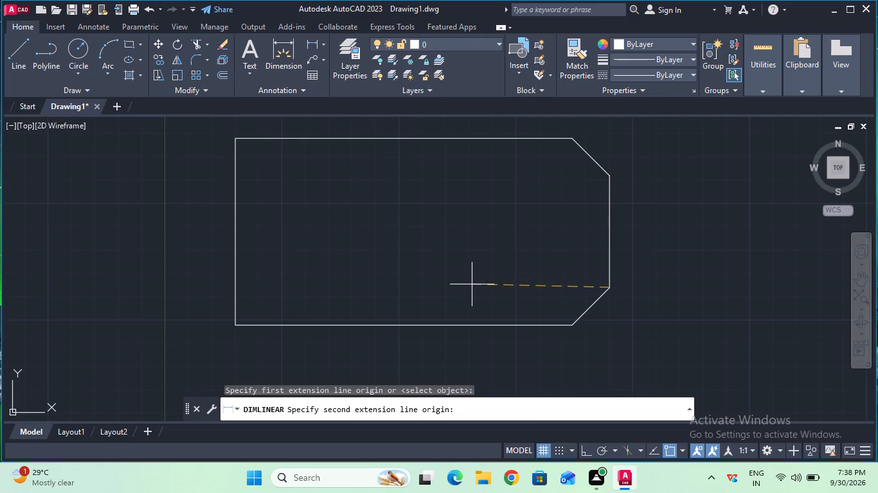
{"action": "key", "text": "F8"}
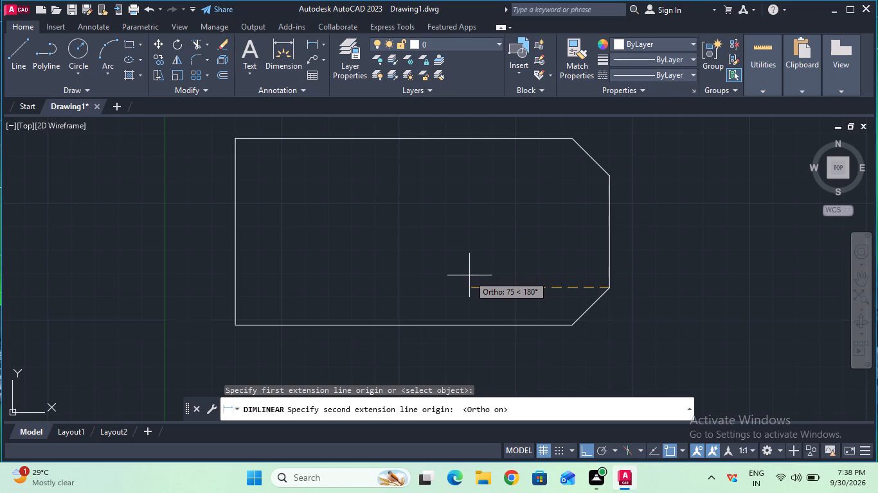
{"action": "type", "text": "80"}
{"action": "key", "text": "Return"}
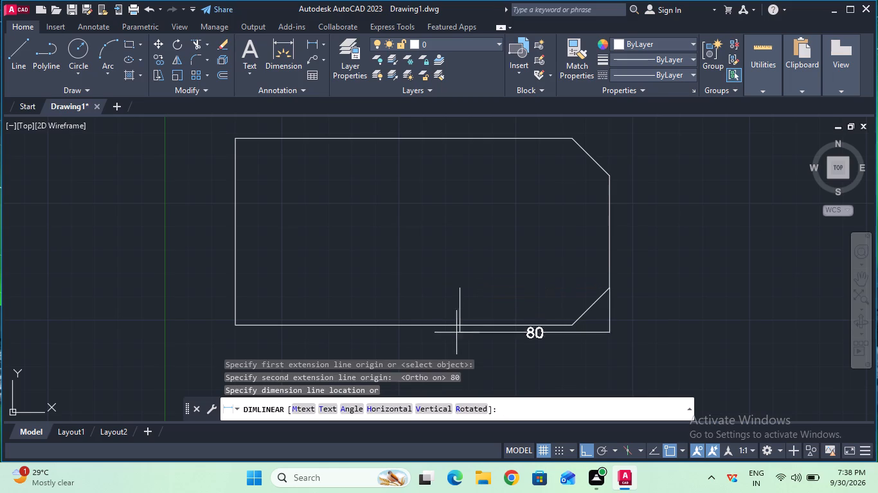
{"action": "left_click", "coordinate": [452, 361]}
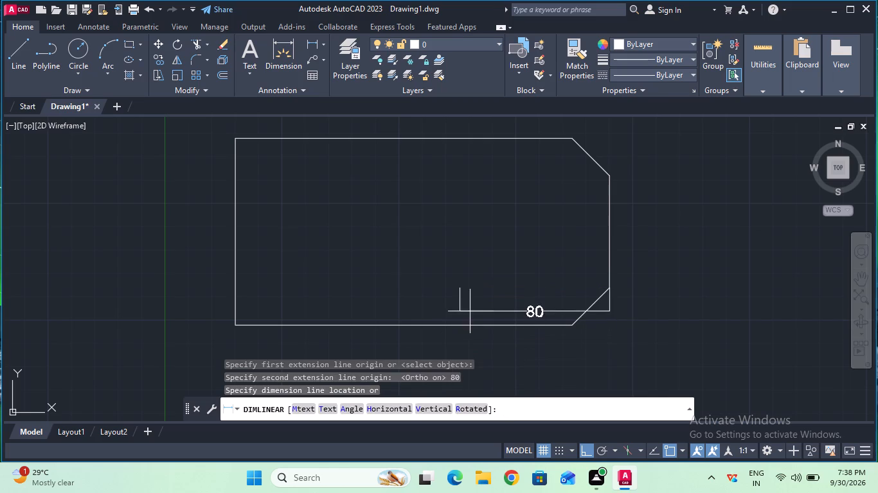
{"action": "left_click", "coordinate": [521, 370]}
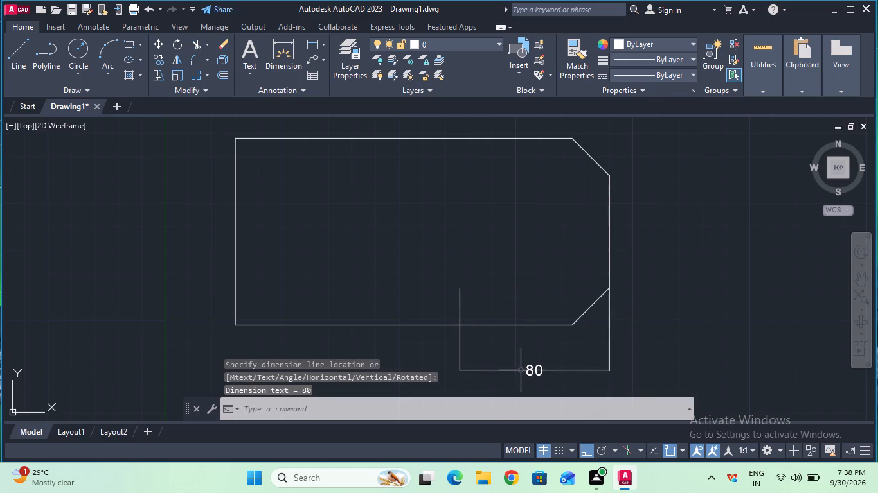
Draw a vertical marker line along the 80 mm dimension's left extension line, from the dimension line up to the bottom edge.
{"action": "left_click", "coordinate": [8, 63]}
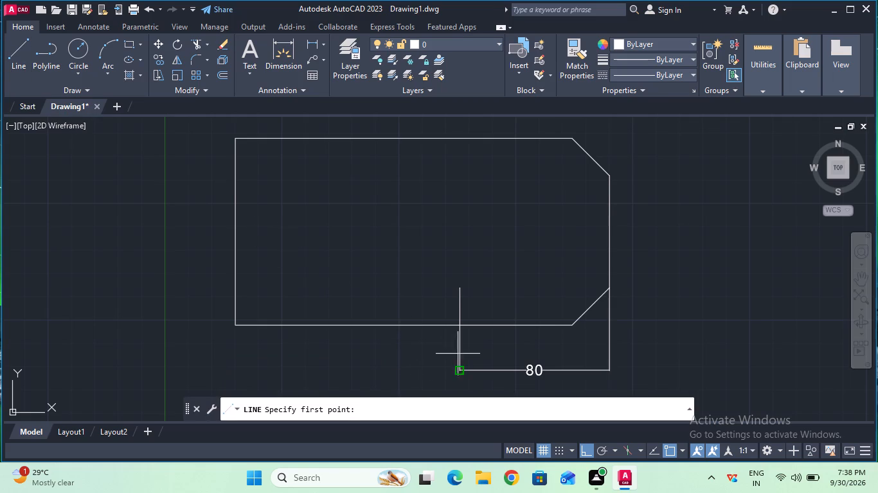
{"action": "left_click", "coordinate": [459, 367]}
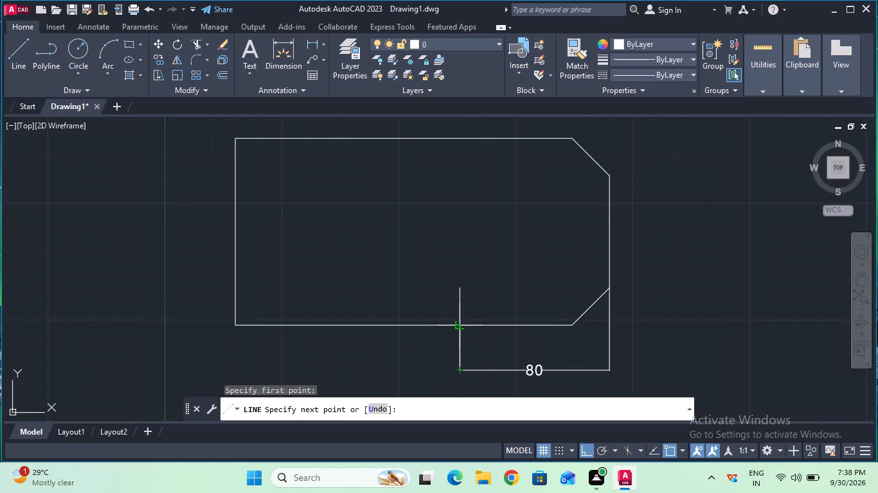
{"action": "left_click", "coordinate": [459, 324]}
{"action": "key", "text": "Escape"}
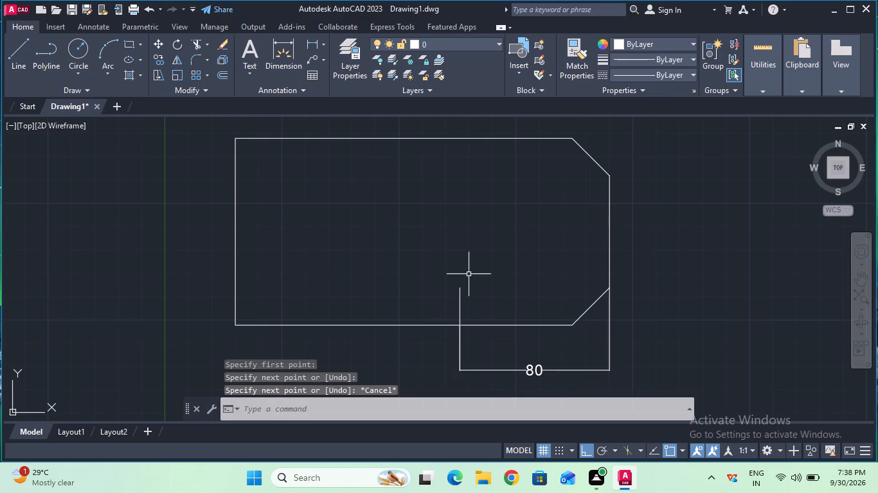
Erase the 80 mm dimension below the part, keeping the vertical marker line.
{"action": "left_click", "coordinate": [224, 51]}
{"action": "left_click", "coordinate": [221, 45]}
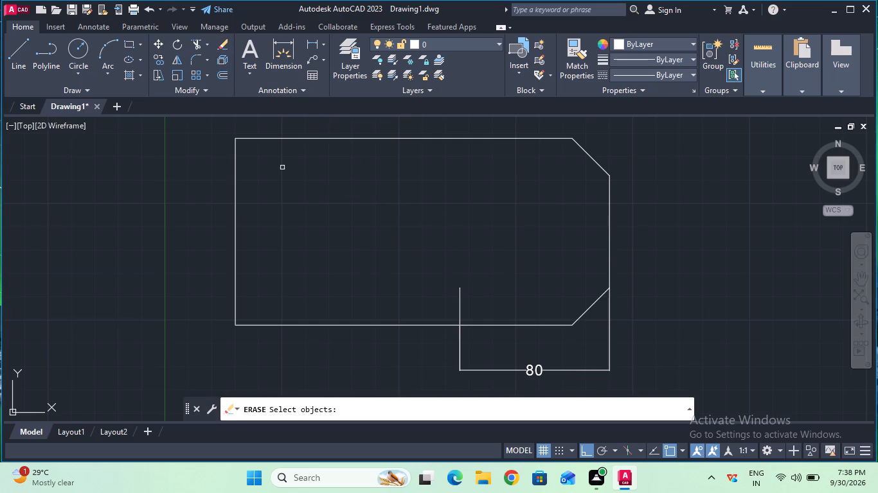
{"action": "left_click", "coordinate": [533, 369]}
{"action": "key", "text": "Return"}
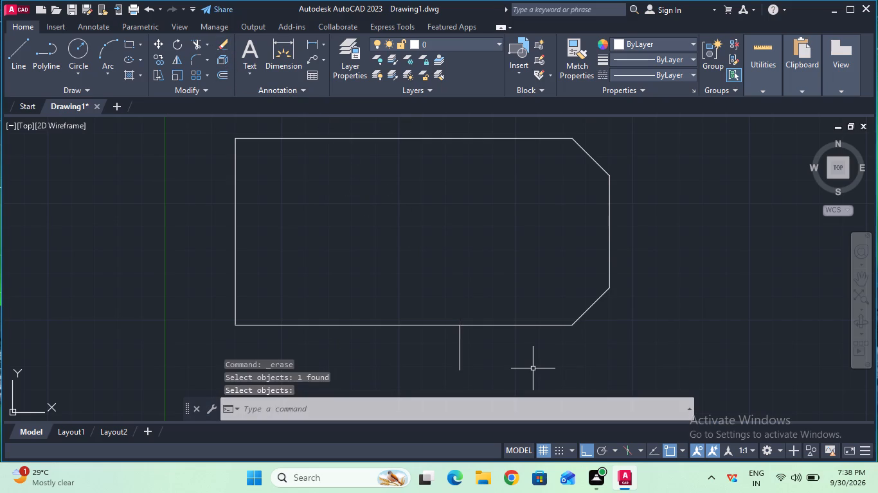
Draw a vertical line across the part, from the marker's upper end on the bottom edge to the top edge.
{"action": "left_click", "coordinate": [20, 65]}
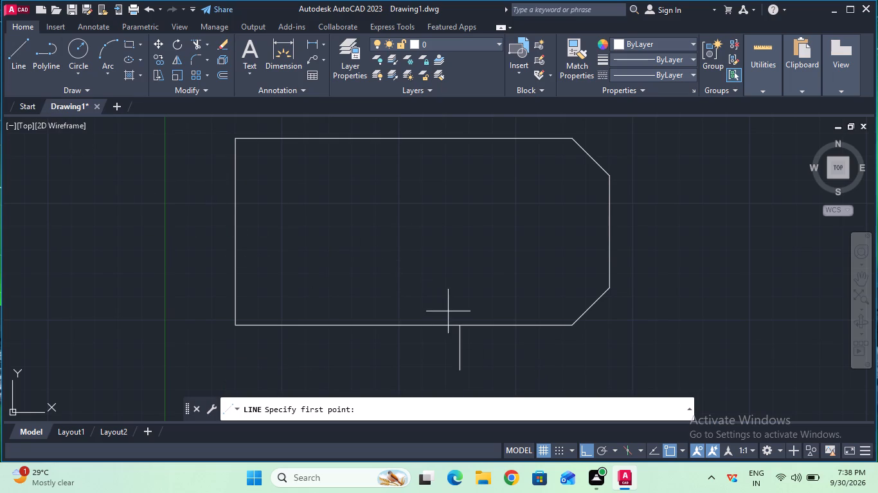
{"action": "left_click", "coordinate": [461, 324]}
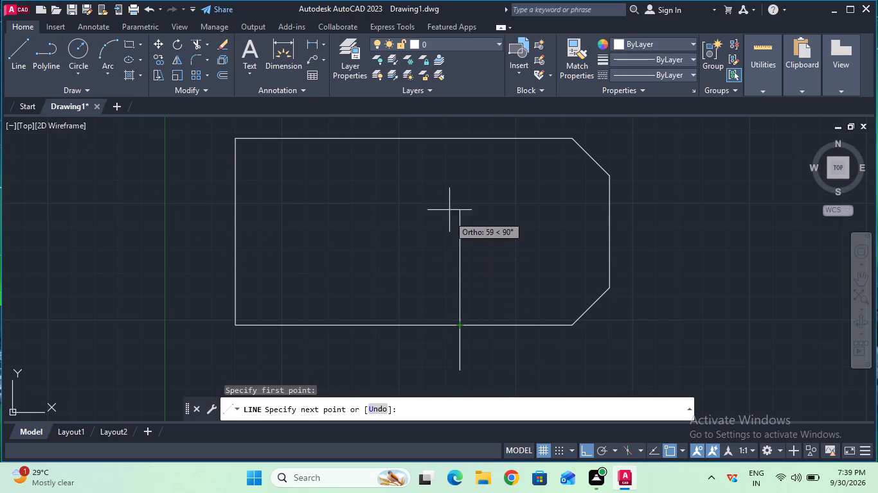
{"action": "left_click", "coordinate": [462, 139]}
{"action": "key", "text": "Escape"}
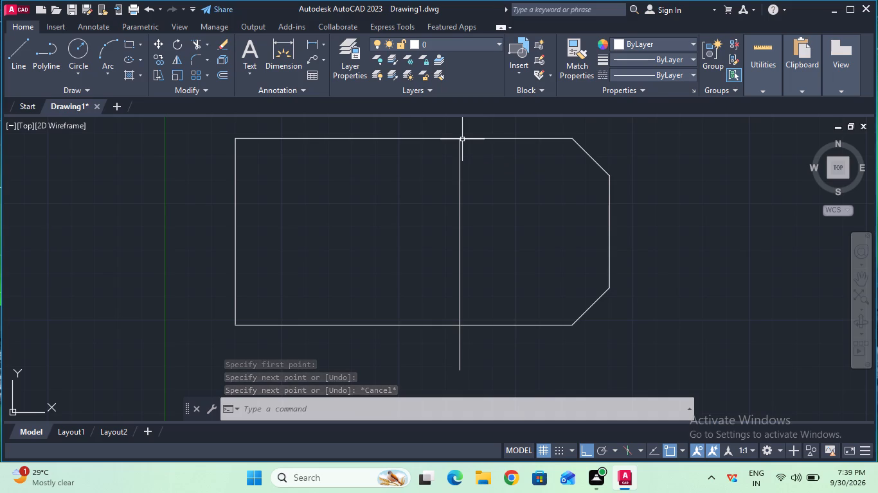
Trim away the vertical marker line below the part's bottom edge.
{"action": "left_click", "coordinate": [199, 44]}
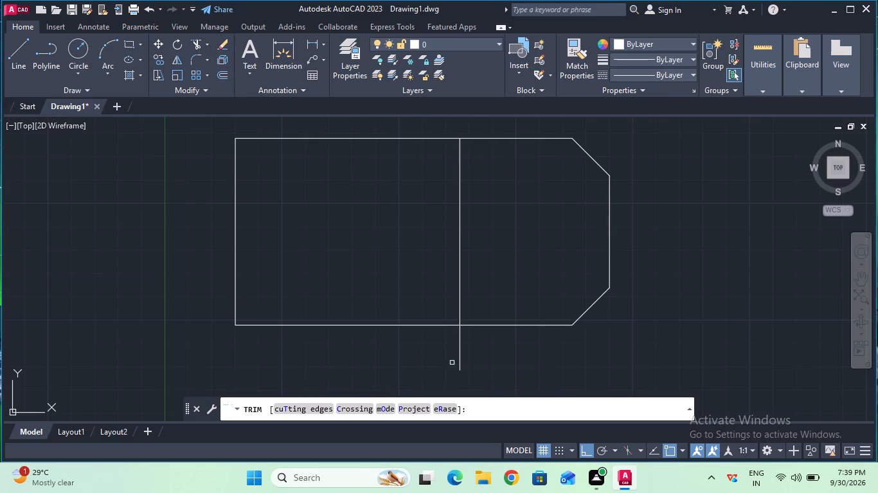
{"action": "left_click", "coordinate": [461, 362]}
{"action": "key", "text": "Escape"}
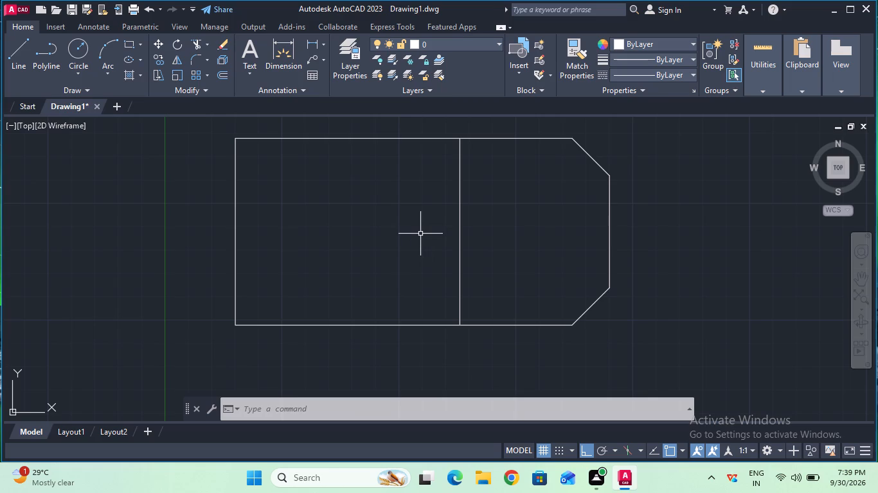
Copy the part's left vertical edge 20 mm to the right, inside the part.
{"action": "left_click", "coordinate": [154, 62]}
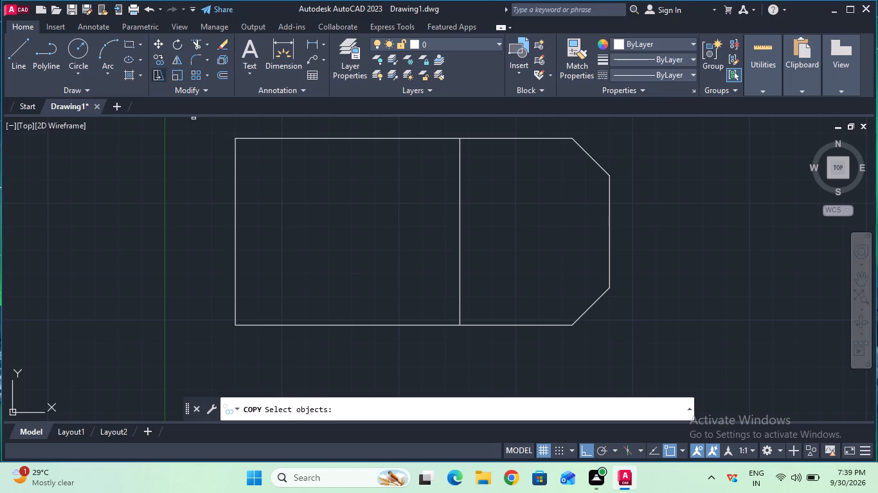
{"action": "left_click", "coordinate": [235, 192]}
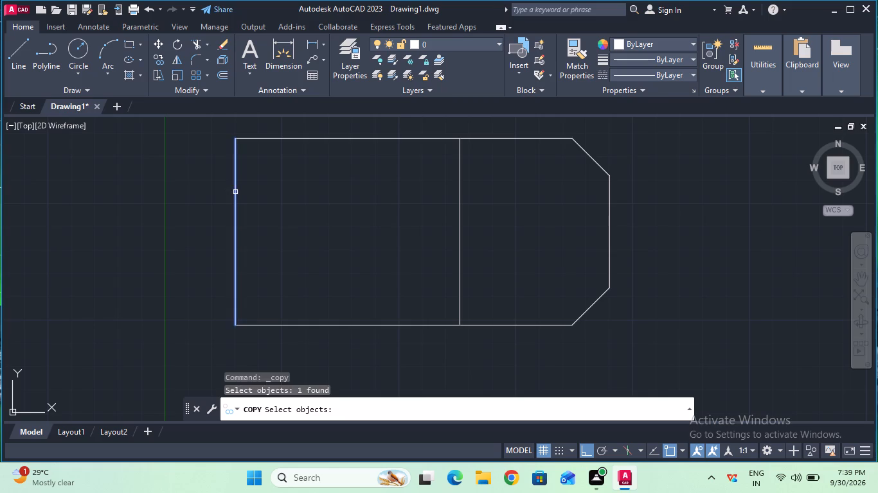
{"action": "key", "text": "Return"}
{"action": "left_click", "coordinate": [234, 233]}
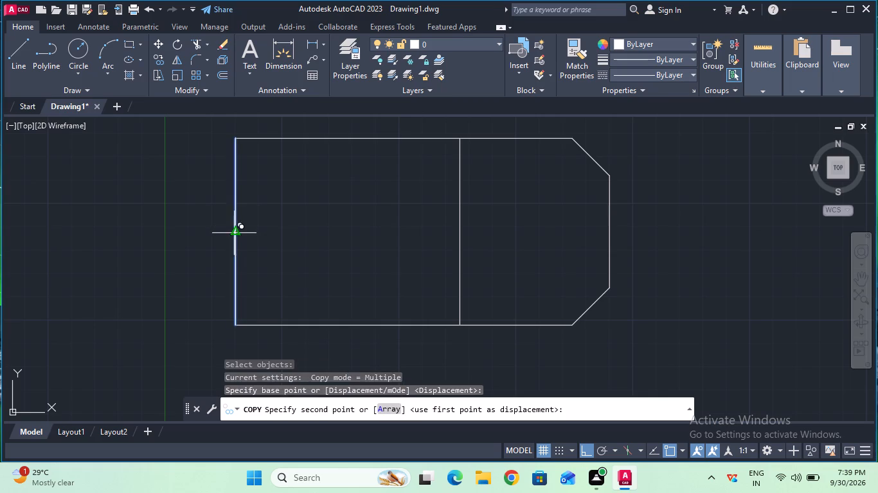
{"action": "type", "text": "20"}
{"action": "key", "text": "Return"}
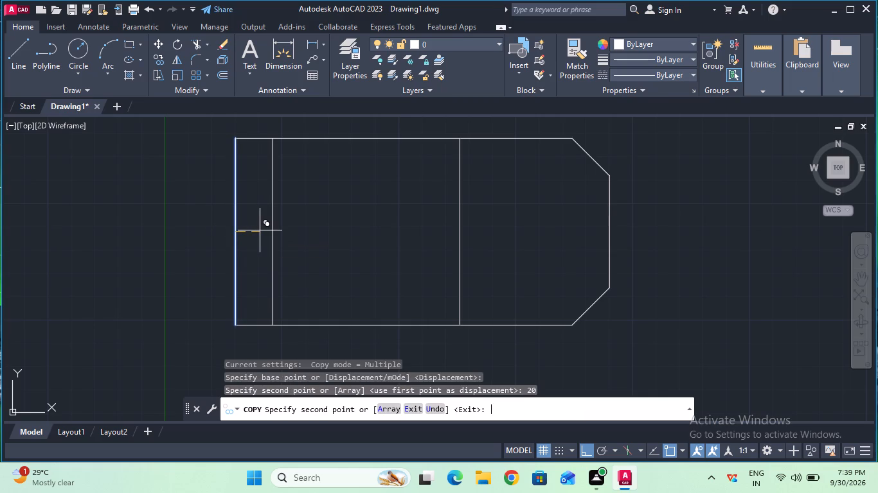
{"action": "key", "text": "Escape"}
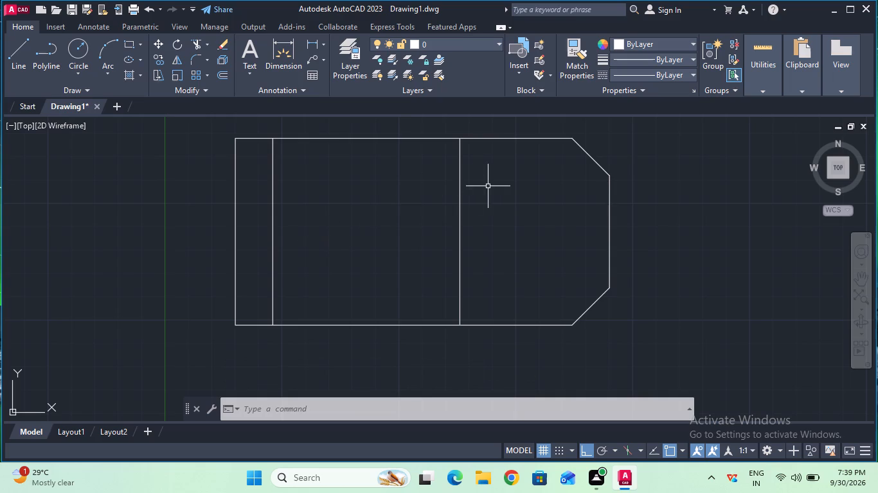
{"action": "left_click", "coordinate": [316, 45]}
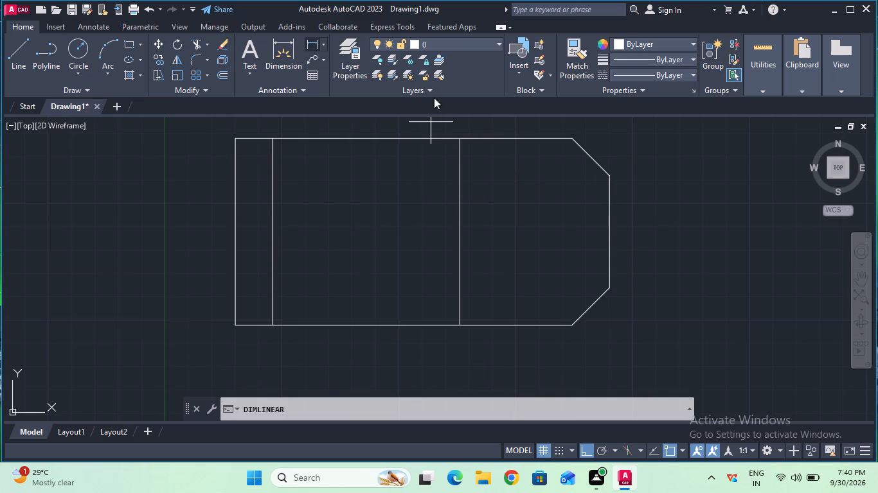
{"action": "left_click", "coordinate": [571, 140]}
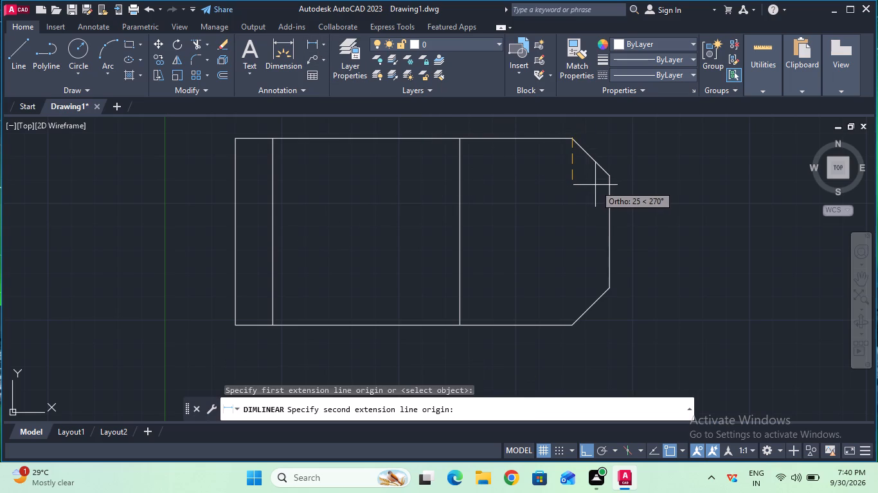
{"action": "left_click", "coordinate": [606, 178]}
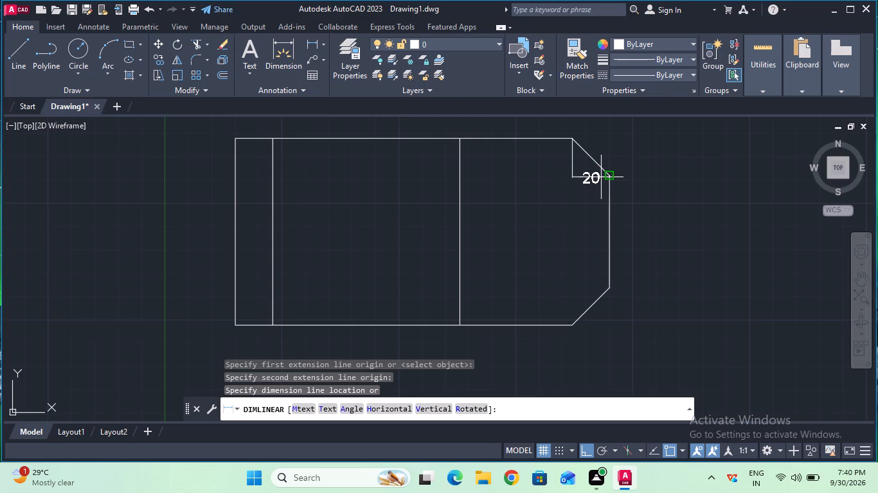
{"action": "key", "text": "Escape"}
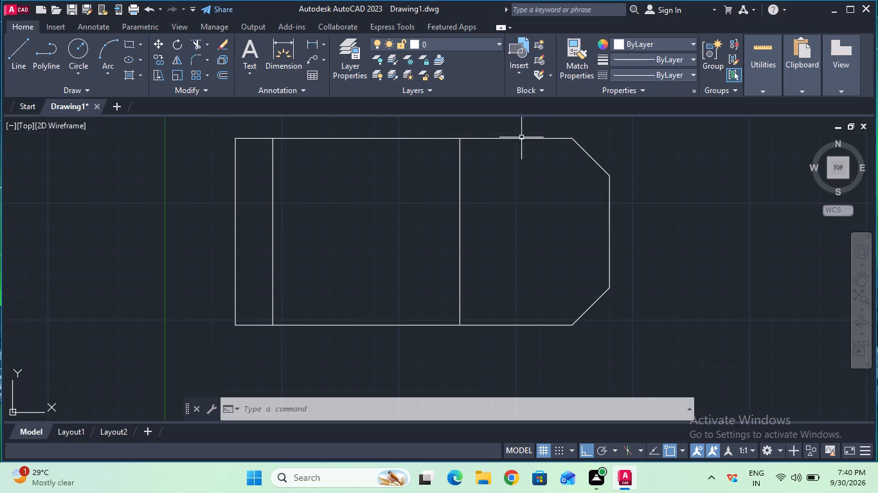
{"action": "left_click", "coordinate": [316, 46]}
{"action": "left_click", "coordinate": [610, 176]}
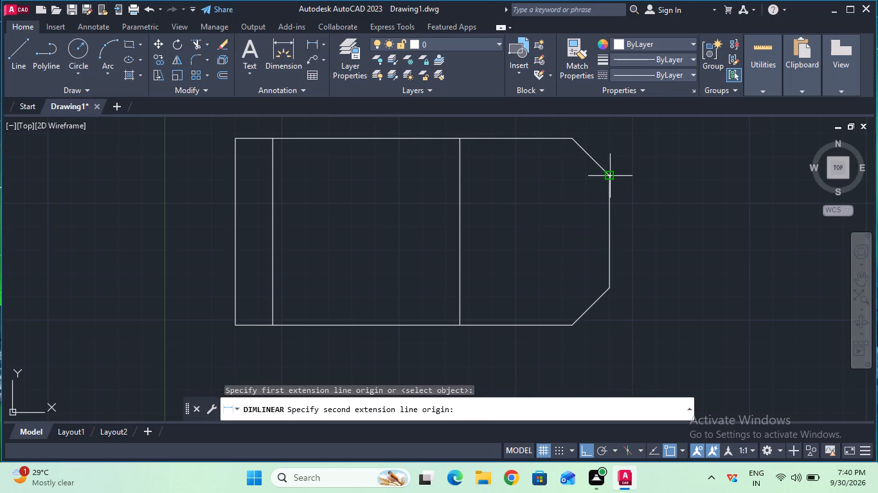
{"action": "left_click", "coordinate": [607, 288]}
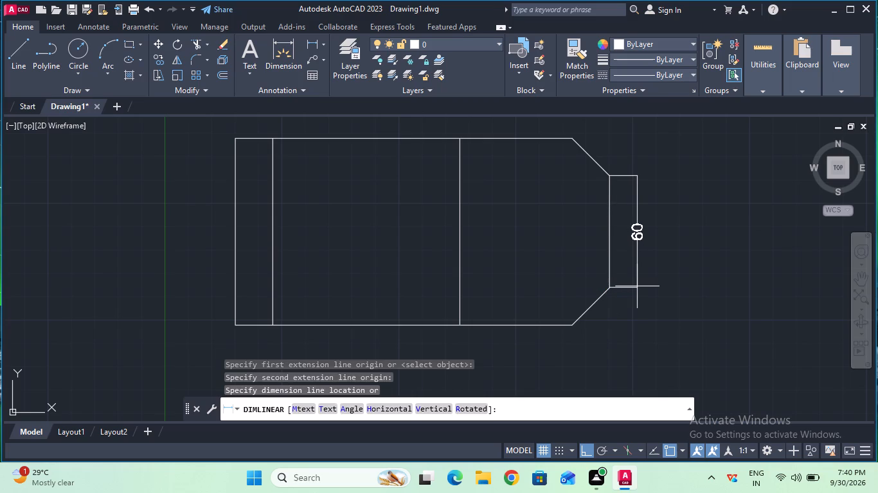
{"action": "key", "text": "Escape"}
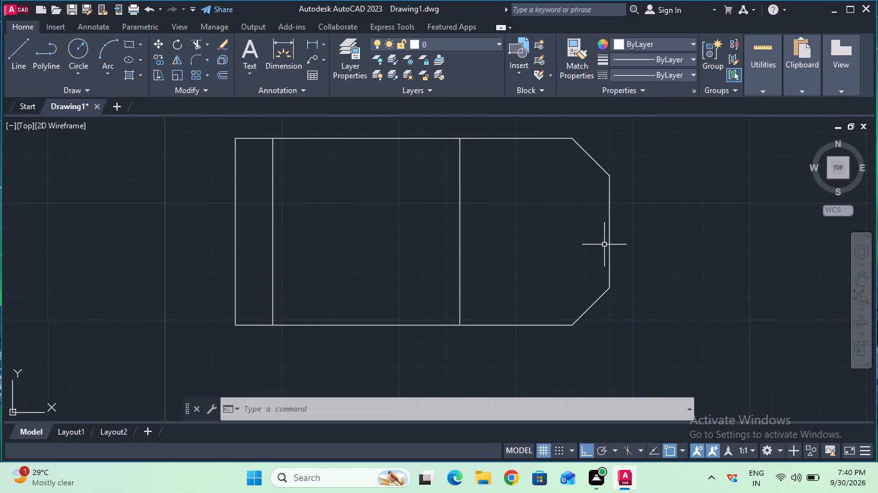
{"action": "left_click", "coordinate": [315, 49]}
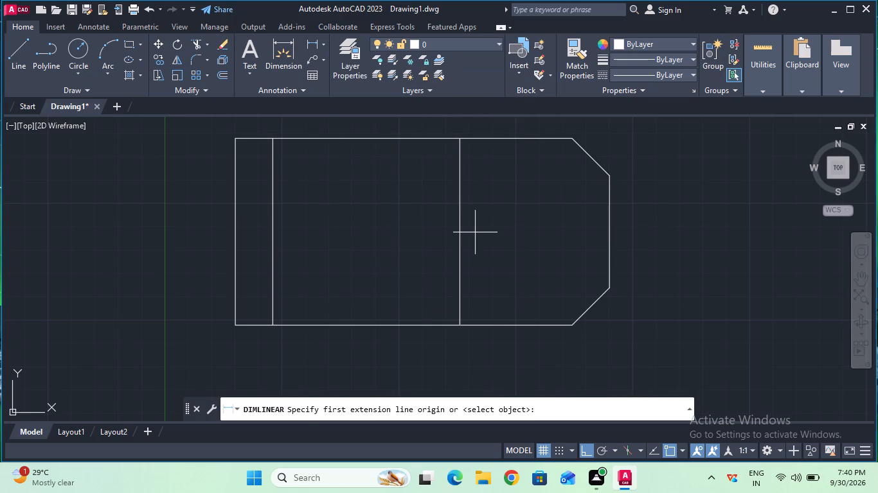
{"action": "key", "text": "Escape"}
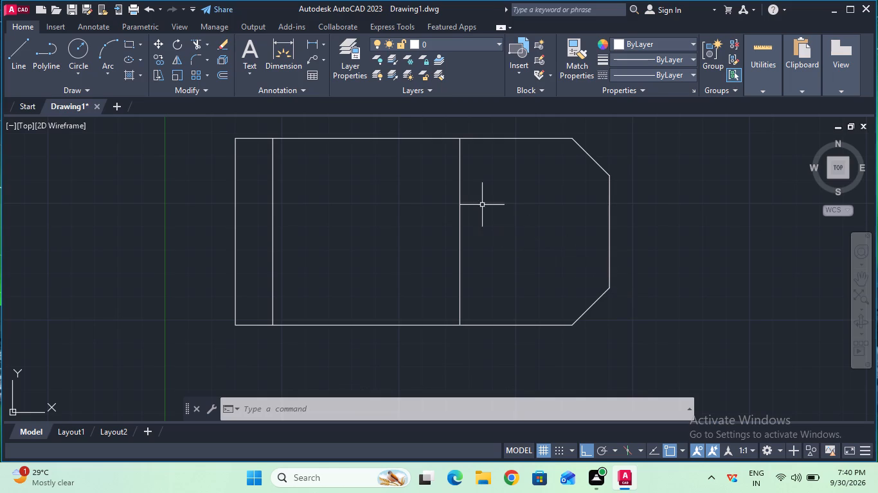
Add a 20 mm horizontal linear dimension running right from the bottom edge's right endpoint, placed in line with that edge.
{"action": "left_click", "coordinate": [315, 46]}
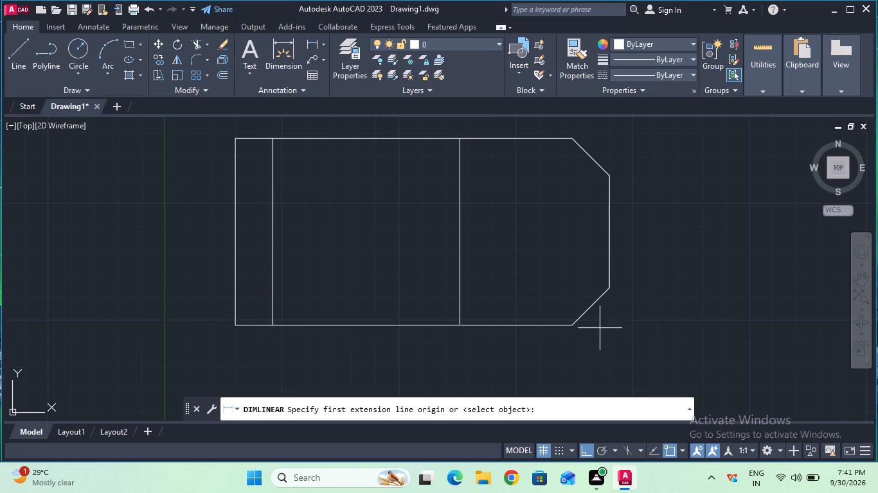
{"action": "left_click", "coordinate": [572, 325]}
{"action": "type", "text": "20"}
{"action": "key", "text": "Return"}
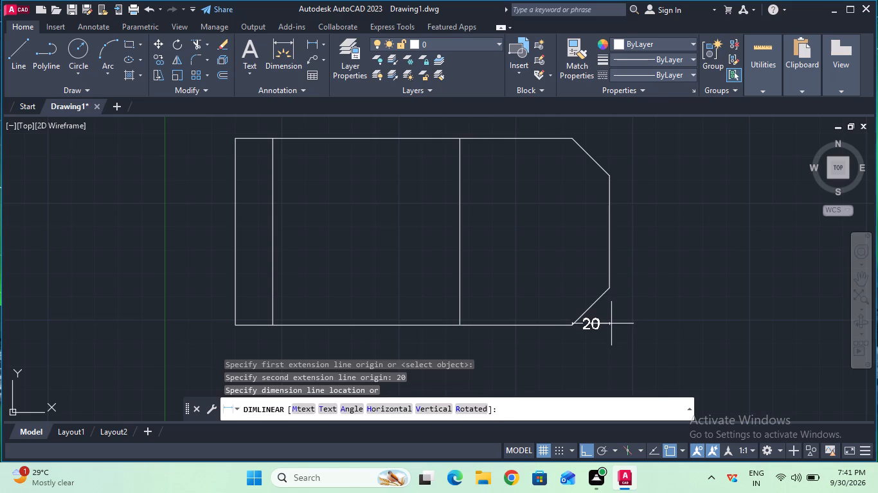
{"action": "left_click", "coordinate": [612, 325]}
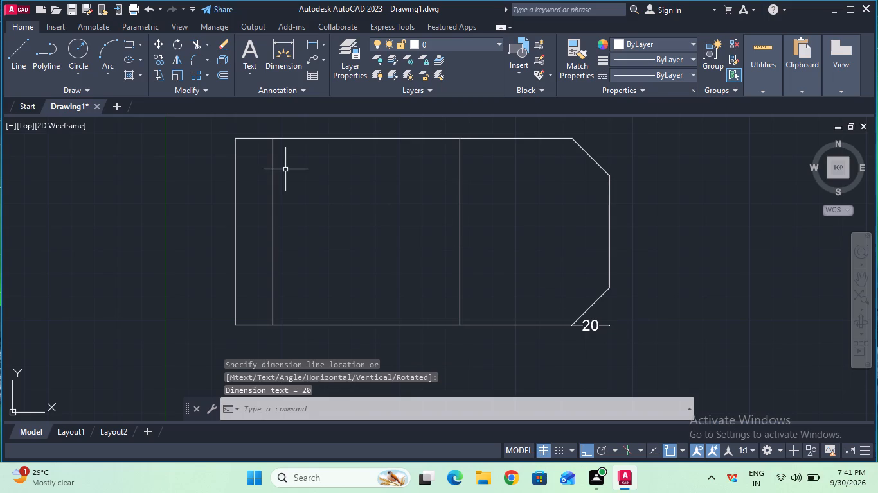
Add a 25 mm vertical linear dimension upward from the bottom edge's right endpoint, placed just right of the part.
{"action": "left_click", "coordinate": [317, 46]}
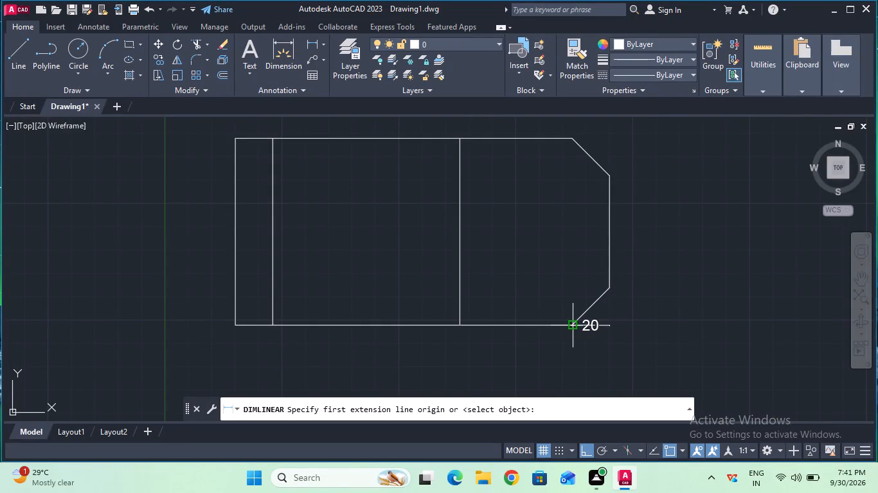
{"action": "left_click", "coordinate": [572, 326]}
{"action": "type", "text": "25"}
{"action": "key", "text": "Return"}
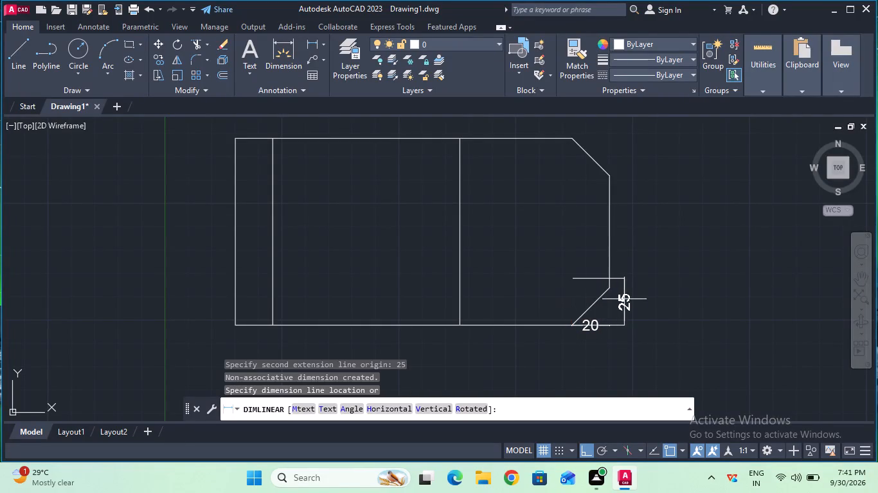
{"action": "left_click", "coordinate": [645, 303]}
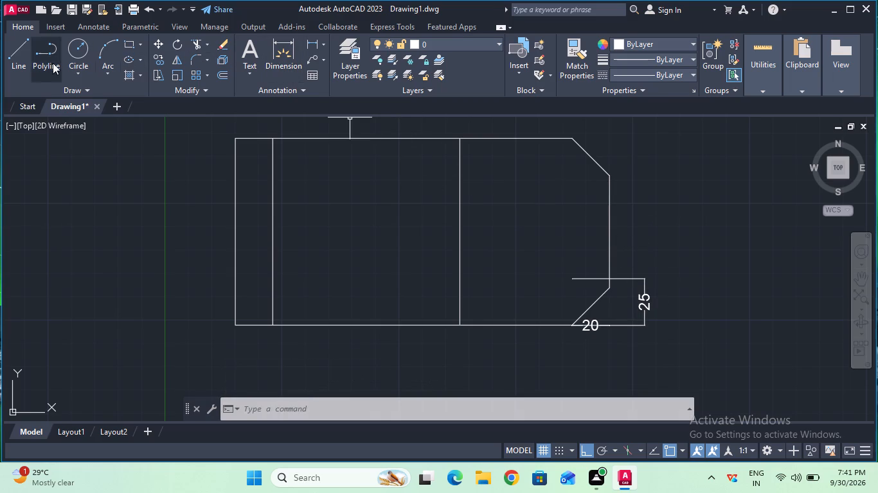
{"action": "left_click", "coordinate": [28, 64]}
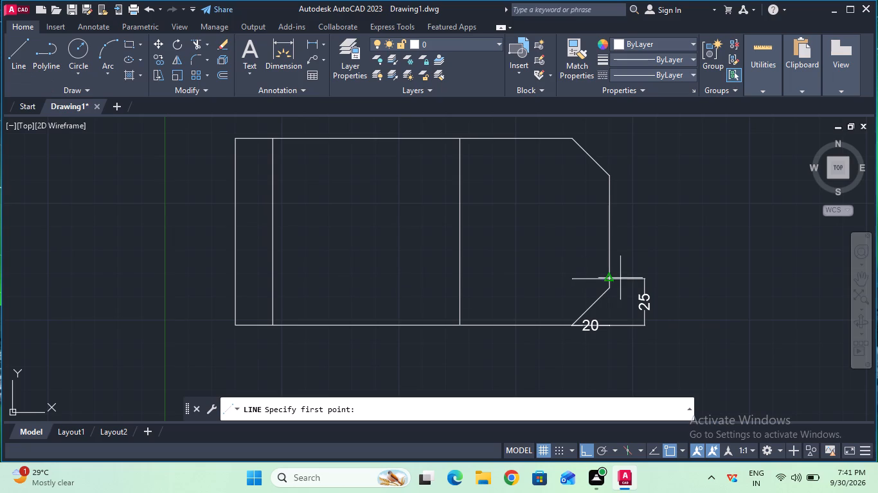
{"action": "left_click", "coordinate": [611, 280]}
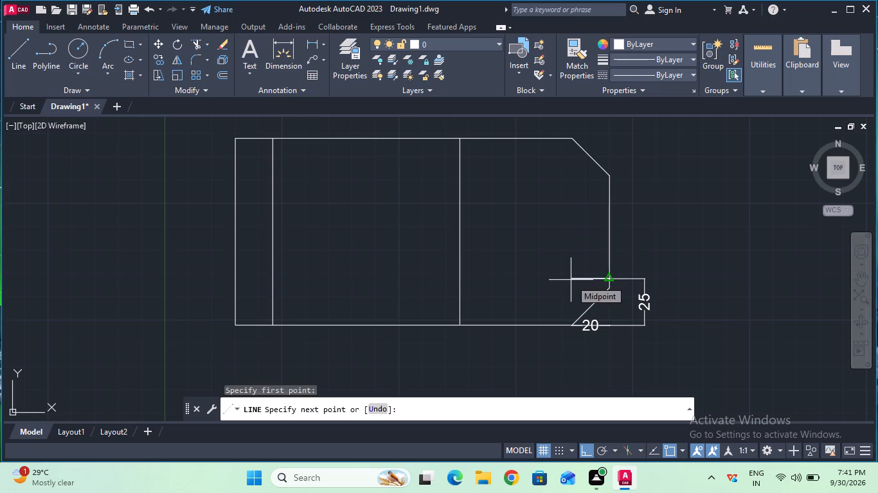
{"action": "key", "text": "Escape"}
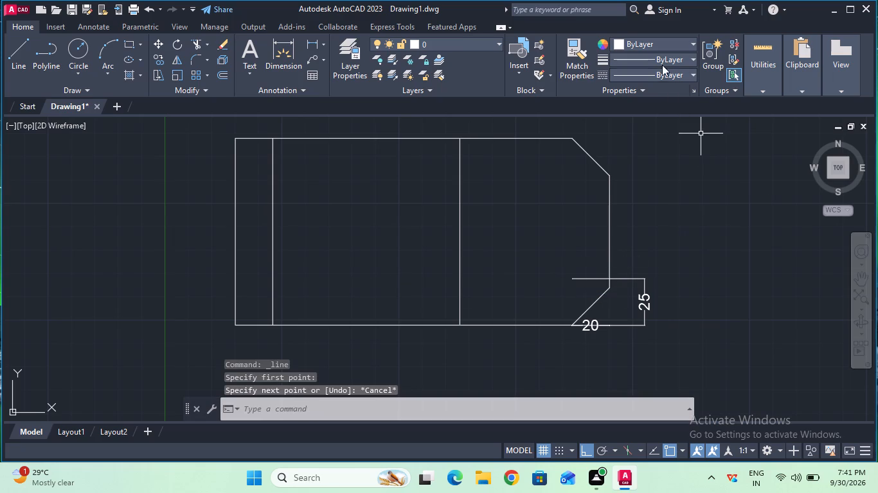
Load the CENTER linetype and make it the current linetype.
{"action": "left_click", "coordinate": [665, 73]}
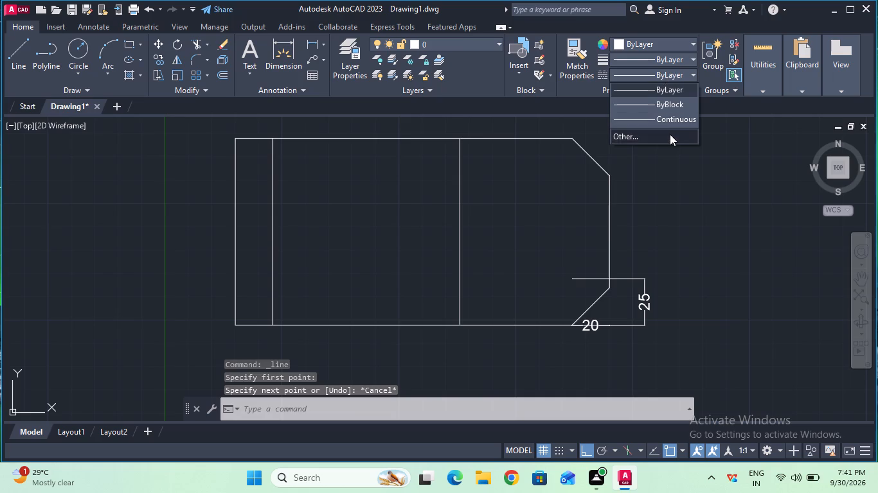
{"action": "left_click", "coordinate": [670, 135]}
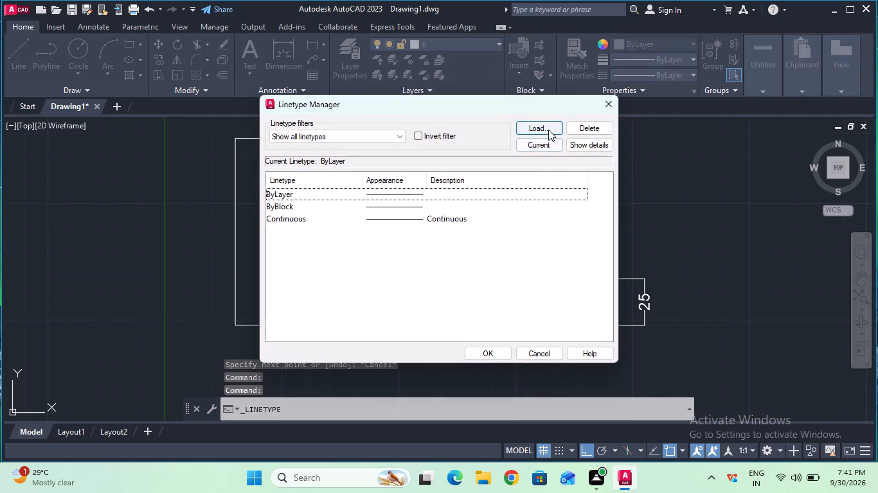
{"action": "left_click", "coordinate": [548, 129]}
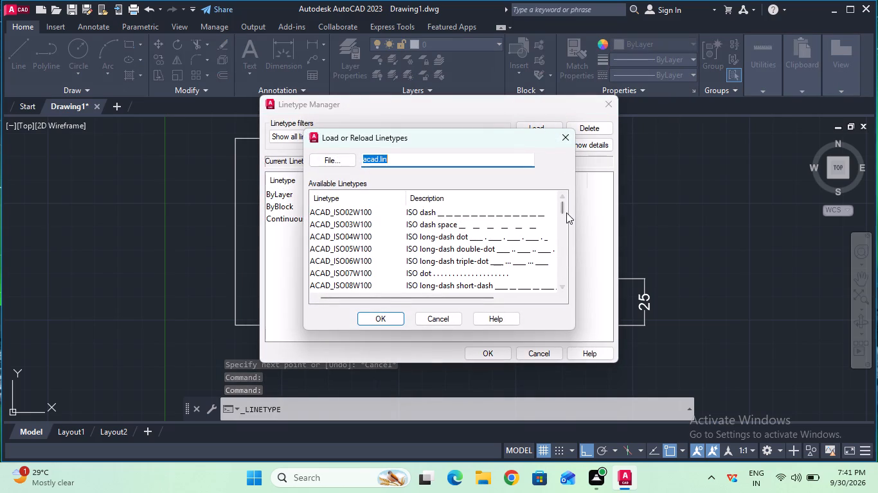
{"action": "left_click_drag", "start_coordinate": [565, 211], "coordinate": [561, 231]}
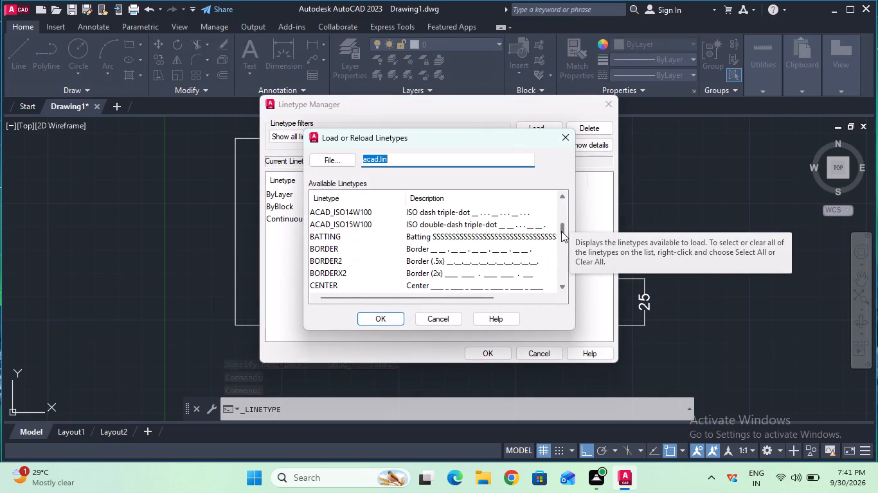
{"action": "left_click", "coordinate": [489, 284]}
{"action": "left_click", "coordinate": [397, 320]}
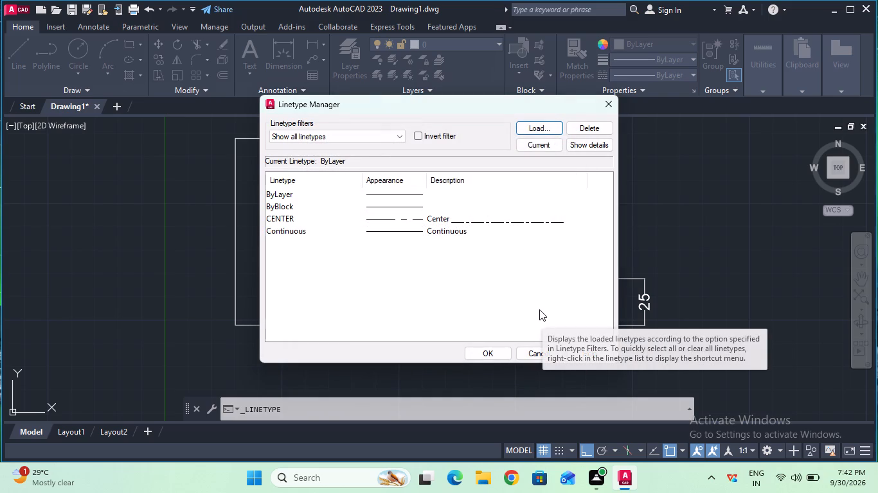
{"action": "left_click", "coordinate": [492, 351]}
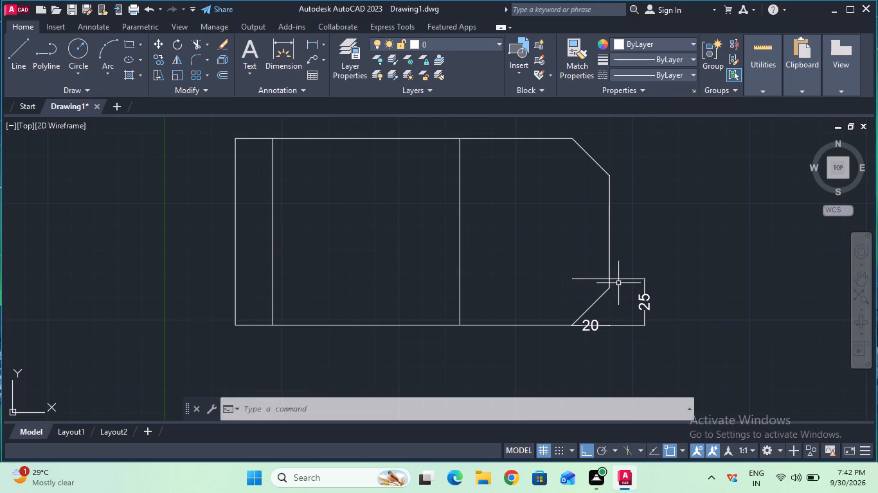
{"action": "left_click", "coordinate": [646, 78]}
{"action": "left_click", "coordinate": [649, 123]}
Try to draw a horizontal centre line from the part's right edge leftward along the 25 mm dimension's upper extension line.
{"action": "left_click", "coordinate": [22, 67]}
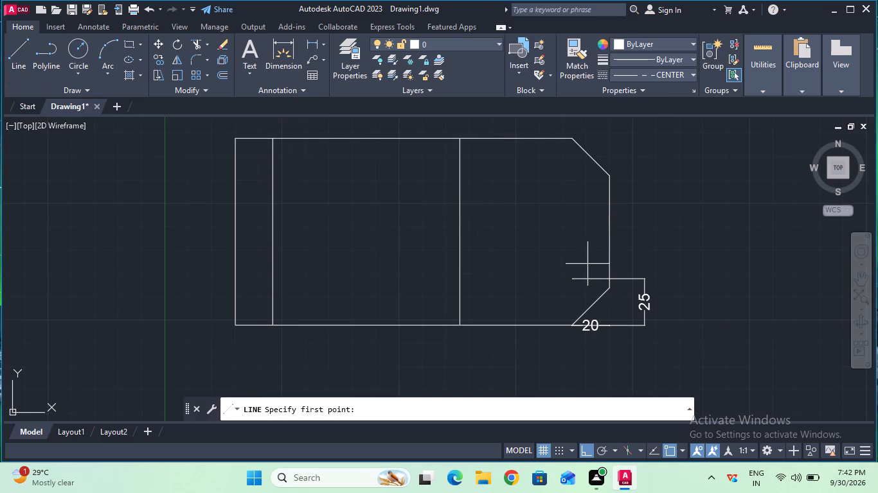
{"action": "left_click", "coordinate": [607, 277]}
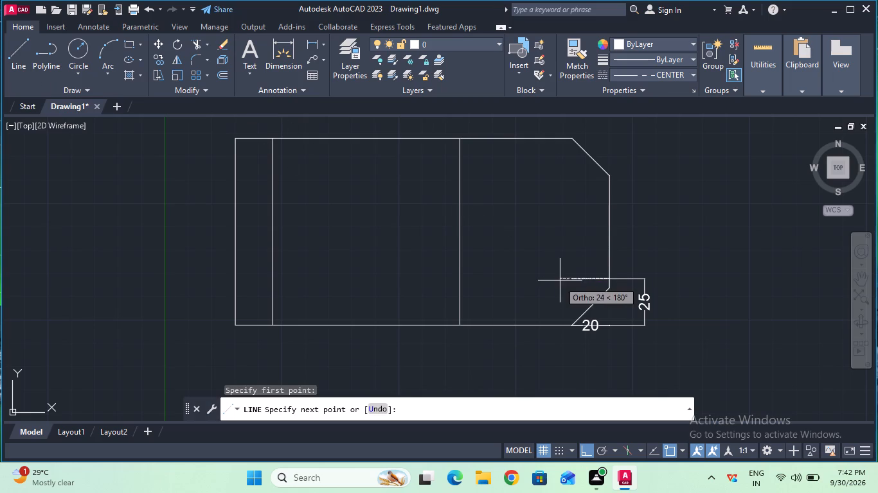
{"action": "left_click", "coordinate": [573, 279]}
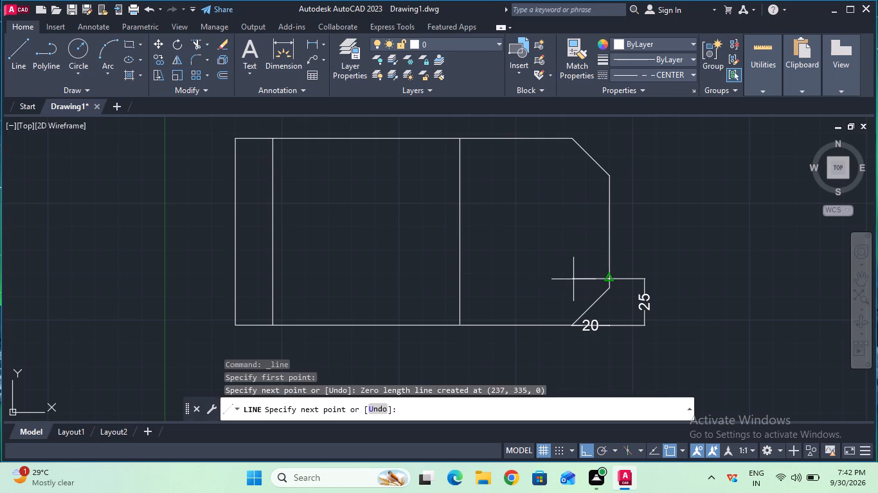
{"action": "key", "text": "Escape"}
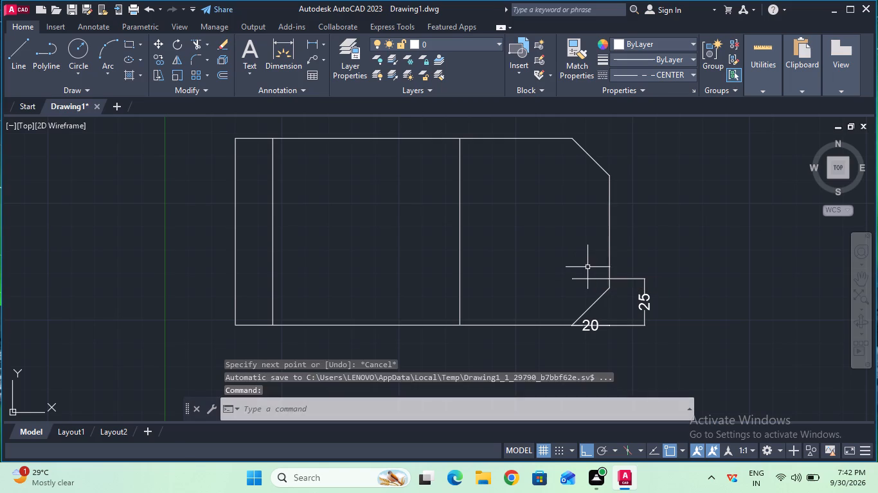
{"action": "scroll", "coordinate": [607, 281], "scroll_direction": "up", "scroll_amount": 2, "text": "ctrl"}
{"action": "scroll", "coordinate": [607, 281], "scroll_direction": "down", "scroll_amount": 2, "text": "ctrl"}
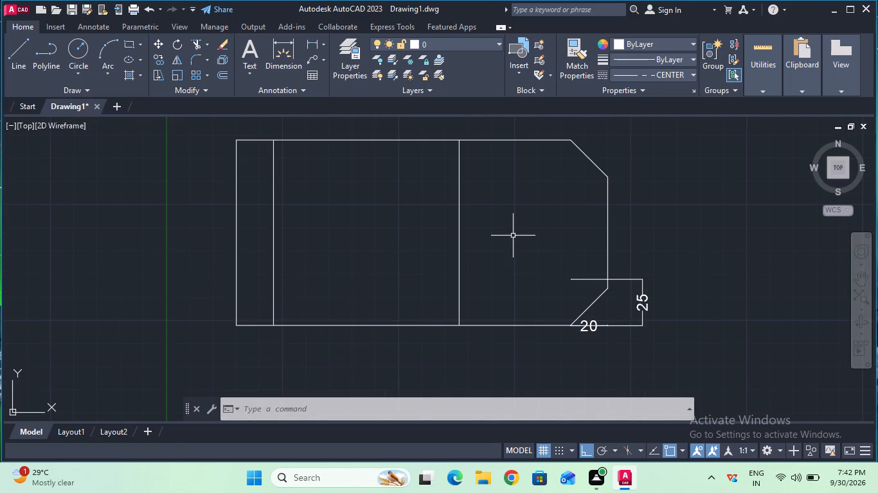
Draw a vertical centre line from the bottom edge's right endpoint up to the 25 mm dimension's upper extension line.
{"action": "left_click", "coordinate": [25, 65]}
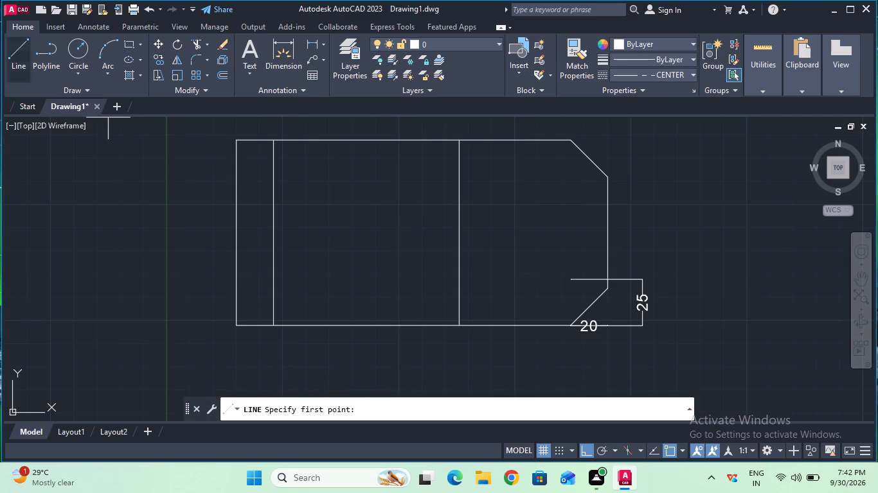
{"action": "left_click", "coordinate": [574, 324]}
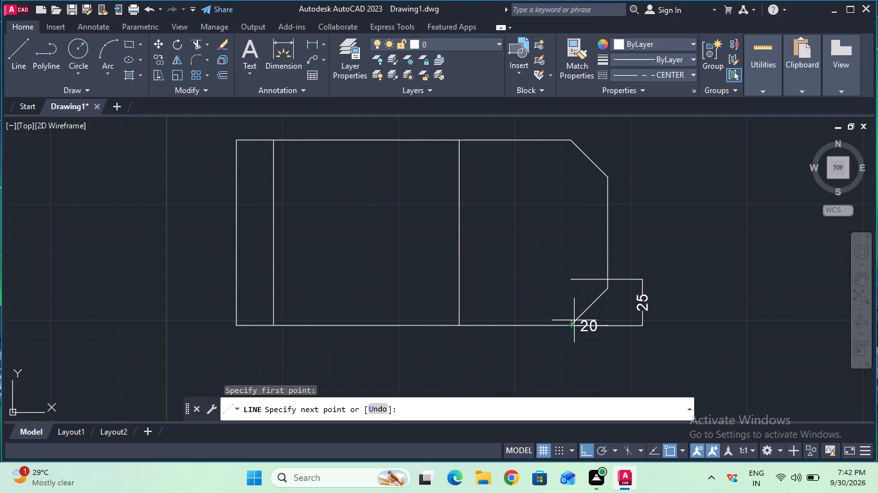
{"action": "left_click", "coordinate": [570, 279]}
{"action": "key", "text": "Escape"}
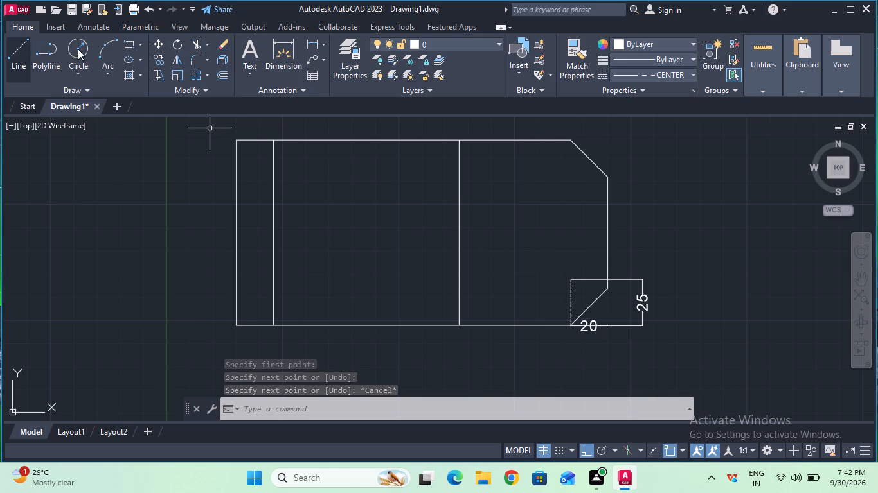
Erase the temporary 20 mm and 25 mm dimensions at the lower-right corner cut.
{"action": "left_click", "coordinate": [223, 47]}
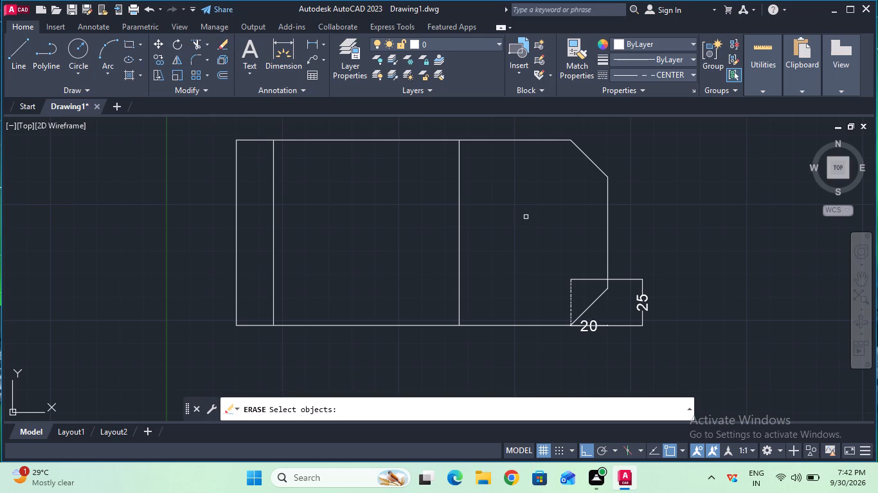
{"action": "left_click", "coordinate": [591, 323]}
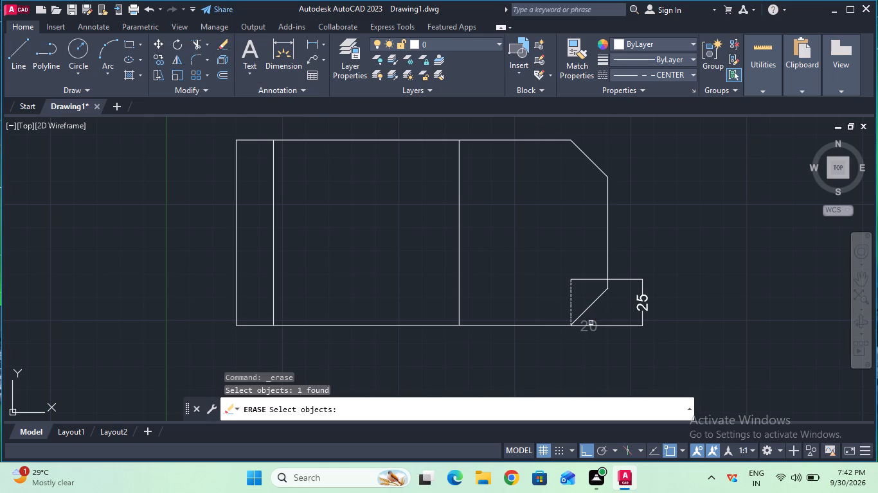
{"action": "key", "text": "Return"}
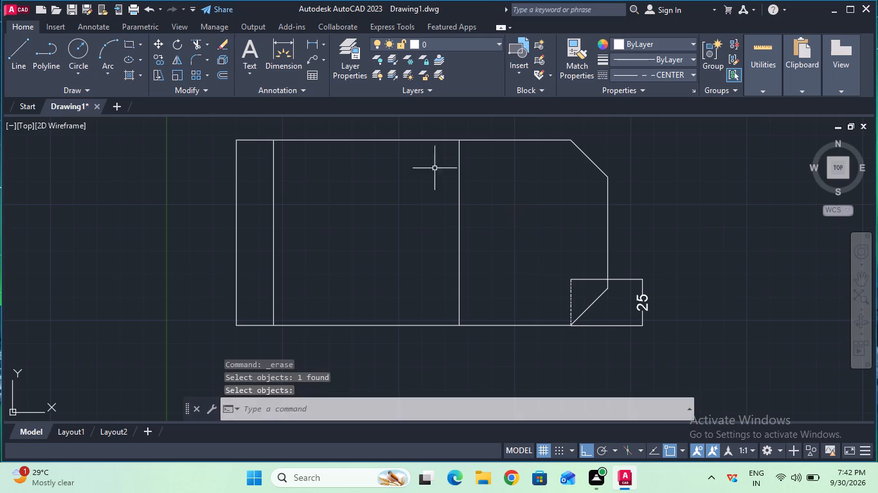
{"action": "left_click", "coordinate": [220, 44]}
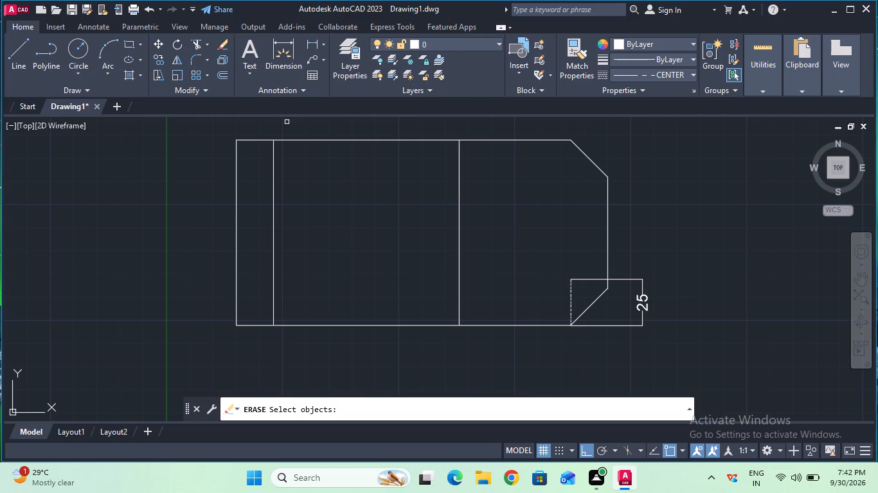
{"action": "left_click", "coordinate": [645, 311]}
{"action": "key", "text": "Return"}
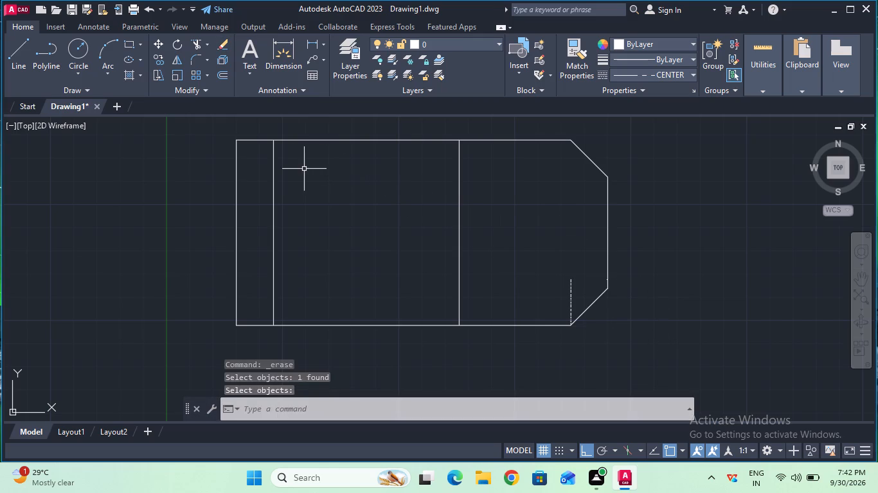
Draw a 20 mm horizontal centre line rightward from the upper end of the vertical centre line.
{"action": "left_click", "coordinate": [8, 58]}
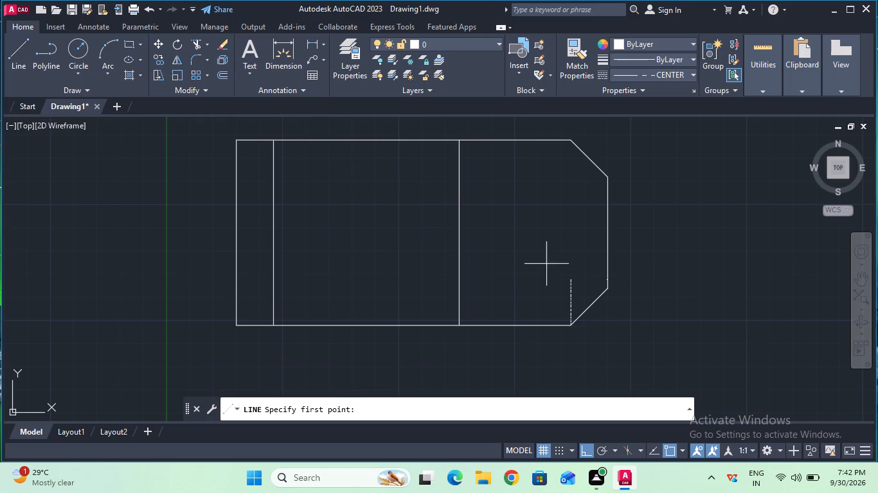
{"action": "left_click", "coordinate": [575, 277]}
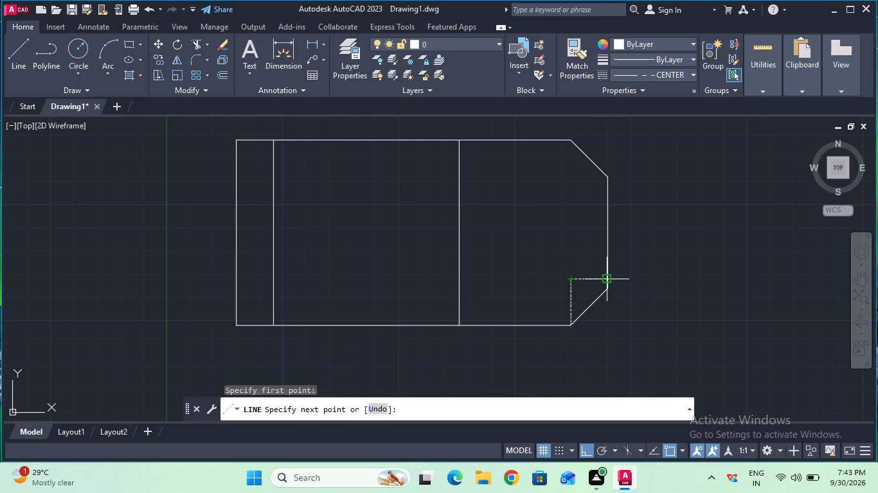
{"action": "key", "text": "2"}
{"action": "key", "text": "0"}
{"action": "key", "text": "Return"}
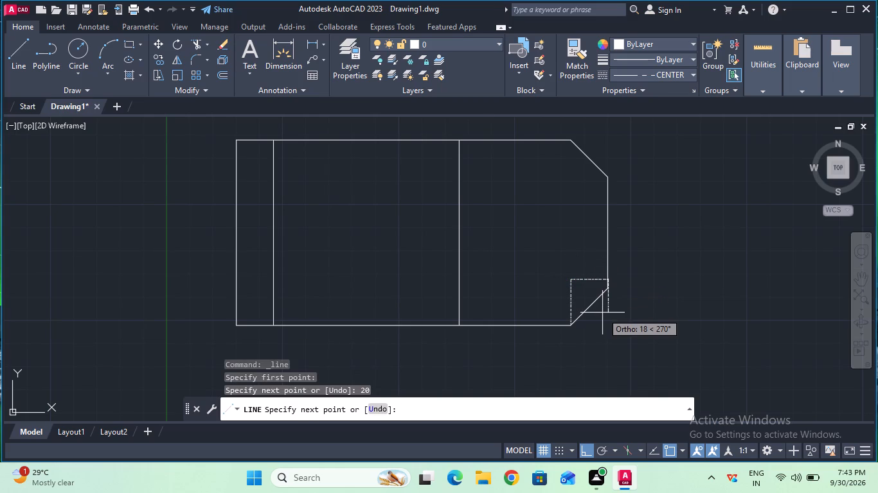
{"action": "key", "text": "Escape"}
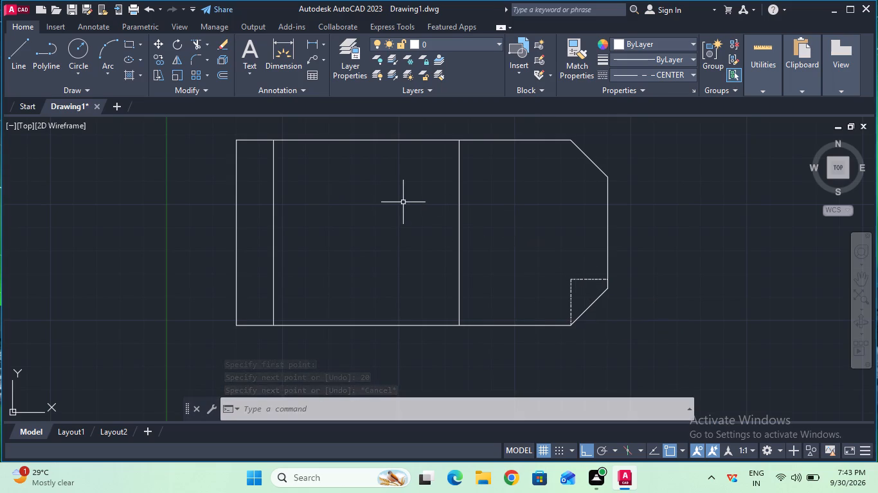
Set the current linetype to ByBlock and draw a 5 mm radius circle centred where the two centre lines meet.
{"action": "left_click", "coordinate": [686, 73]}
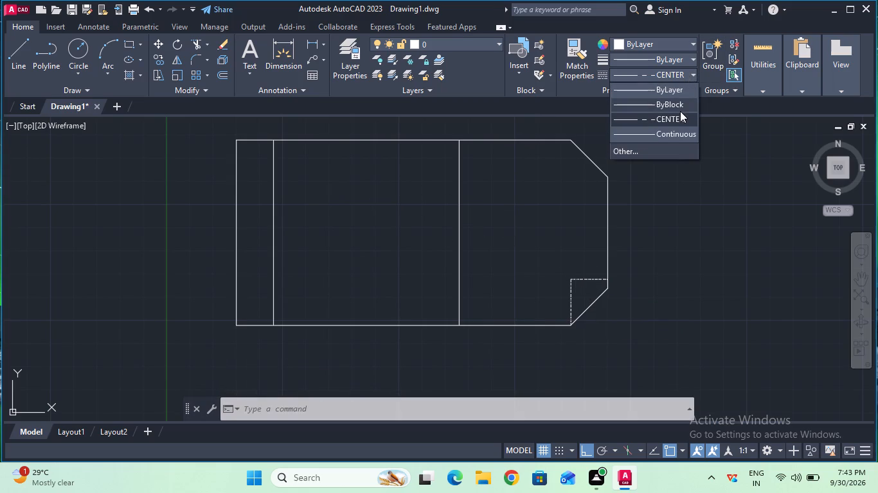
{"action": "left_click", "coordinate": [679, 112]}
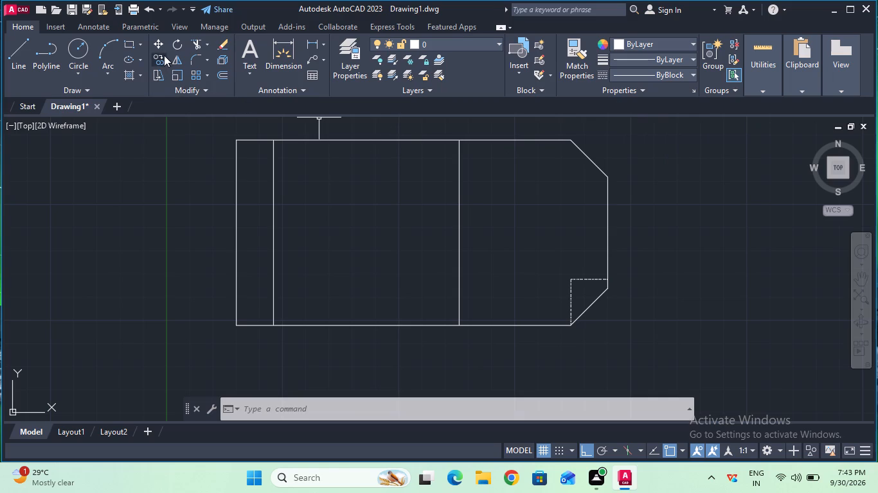
{"action": "left_click", "coordinate": [80, 56]}
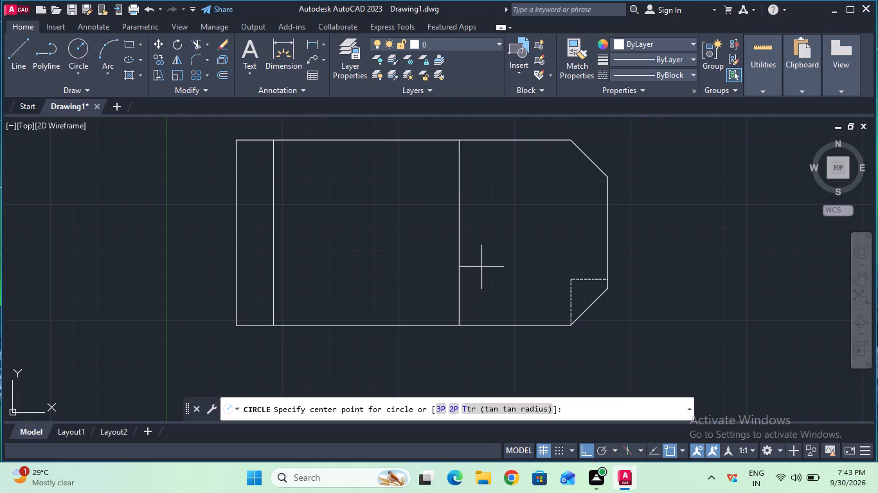
{"action": "left_click", "coordinate": [569, 282]}
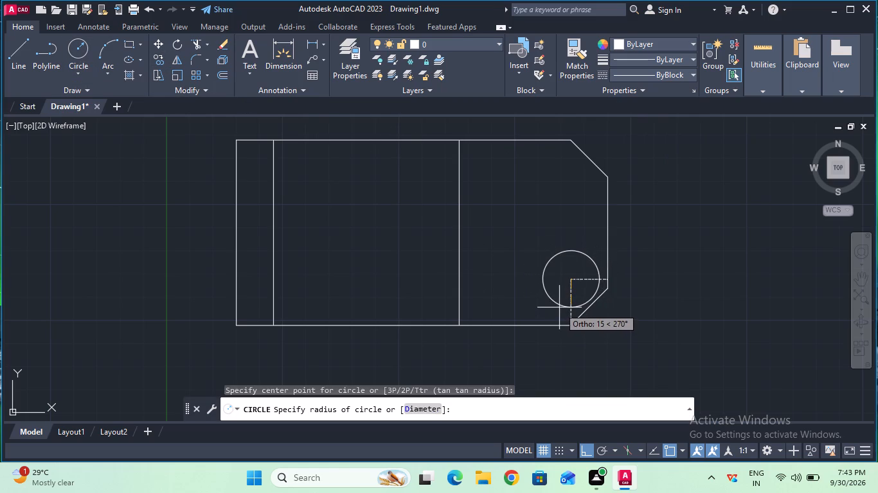
{"action": "key", "text": "5"}
{"action": "key", "text": "Return"}
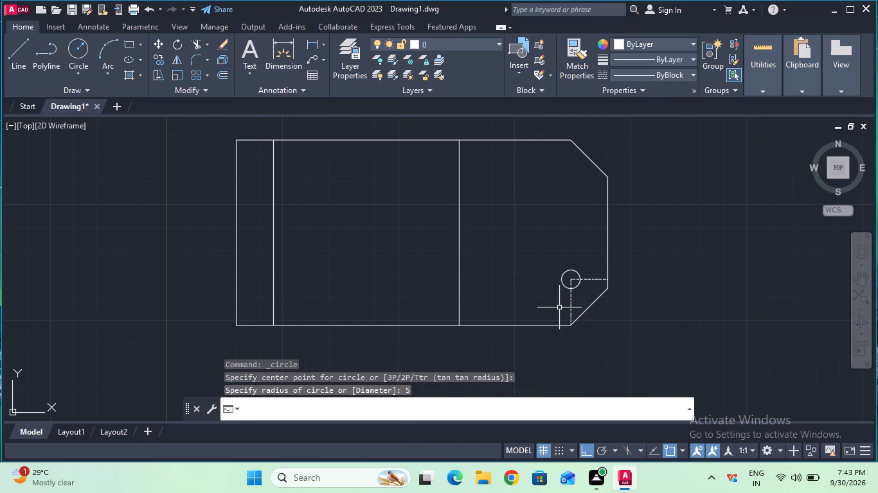
{"action": "key", "text": "Escape"}
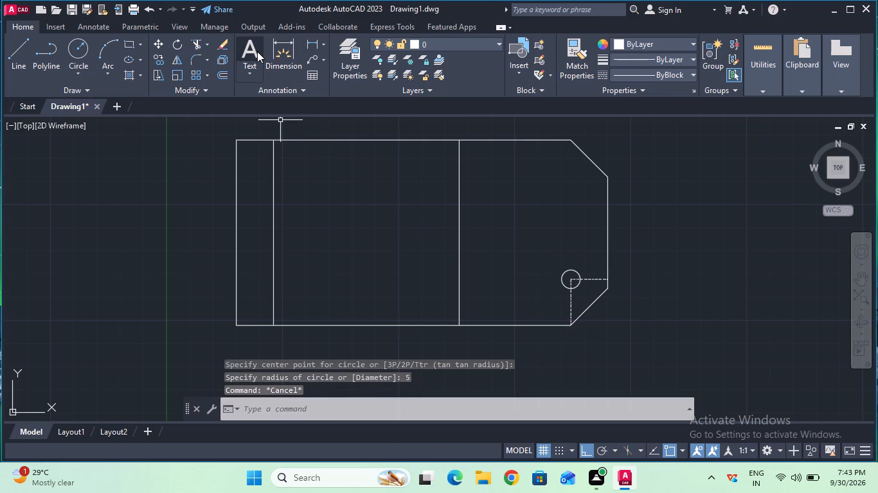
Remove the locating centre lines, erasing the vertical one and trimming away the horizontal one outside and inside the circle.
{"action": "left_click", "coordinate": [219, 47]}
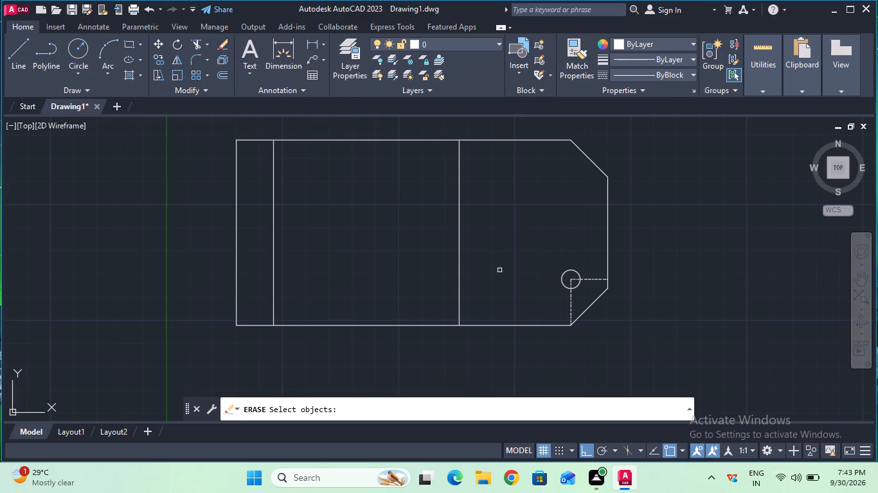
{"action": "left_click", "coordinate": [571, 309]}
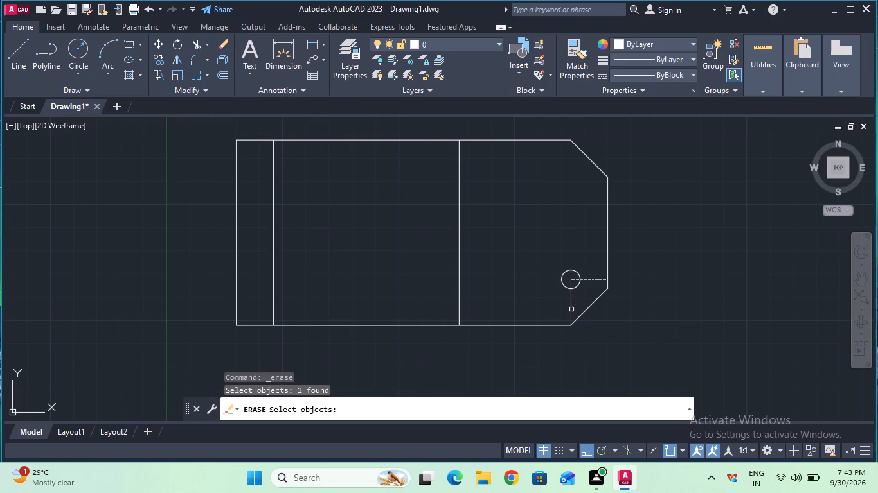
{"action": "key", "text": "Return"}
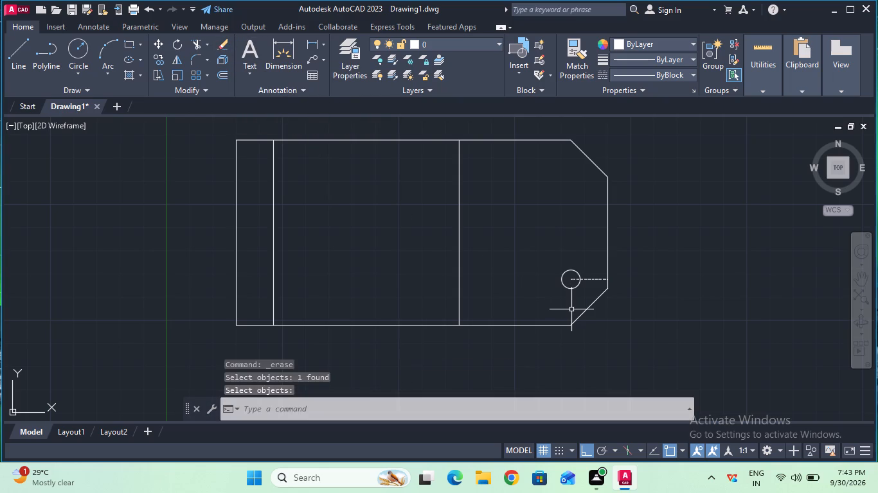
{"action": "left_click", "coordinate": [191, 49]}
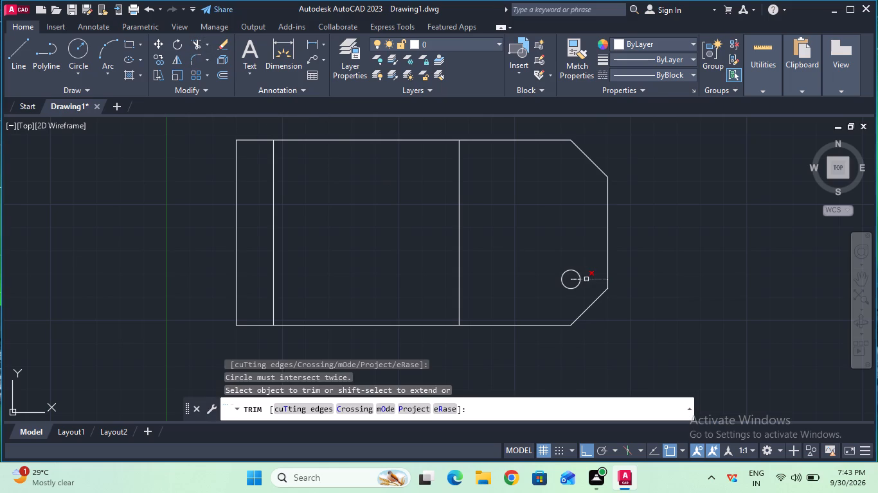
{"action": "left_click", "coordinate": [586, 279]}
{"action": "left_click", "coordinate": [573, 279]}
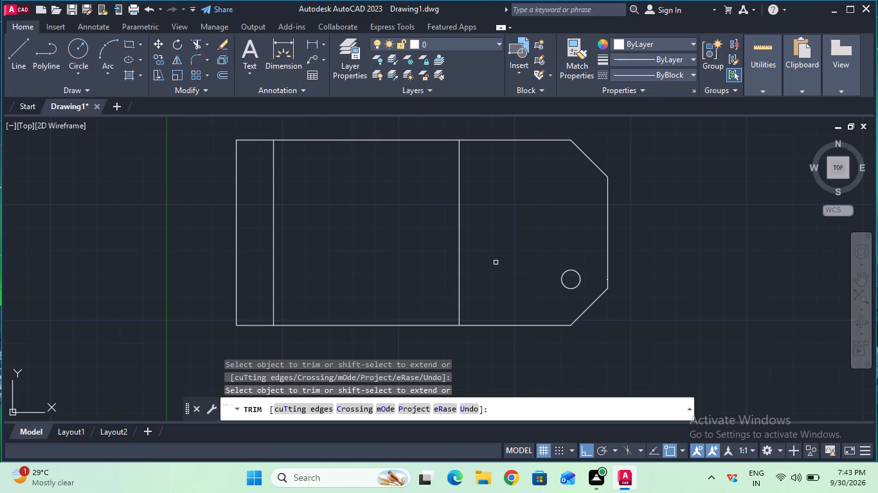
{"action": "key", "text": "Escape"}
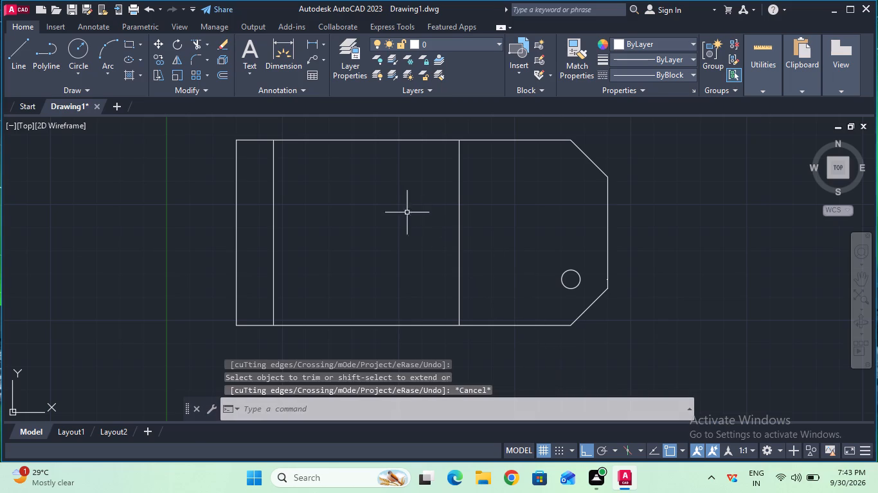
Copy the circle 40 mm to the left, using its centre as the base point.
{"action": "left_click", "coordinate": [160, 54]}
{"action": "left_click", "coordinate": [563, 276]}
{"action": "key", "text": "Return"}
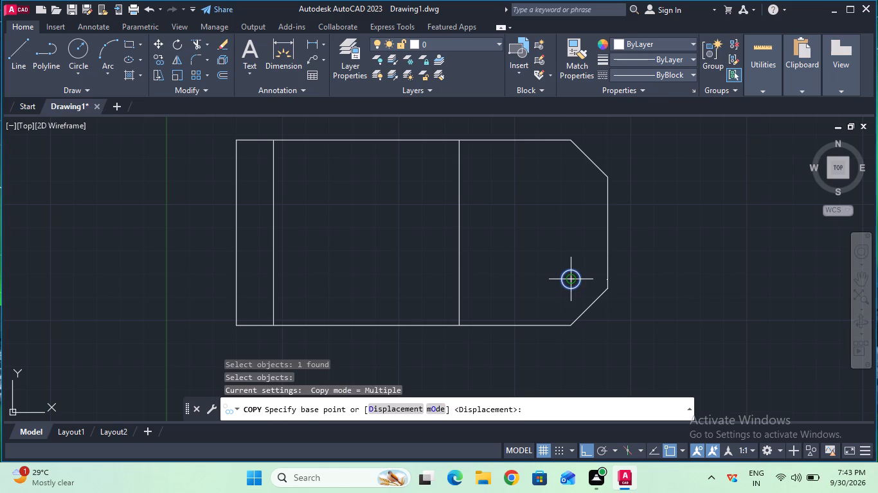
{"action": "left_click", "coordinate": [570, 279]}
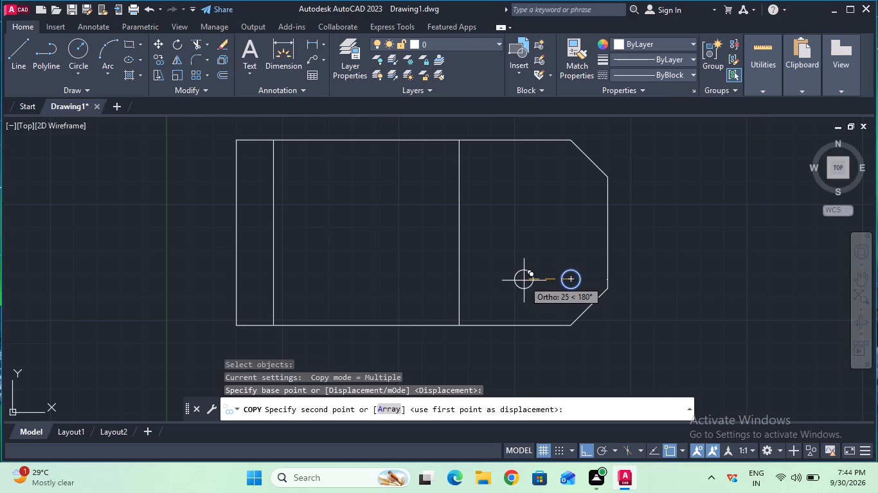
{"action": "type", "text": "40"}
{"action": "key", "text": "Return"}
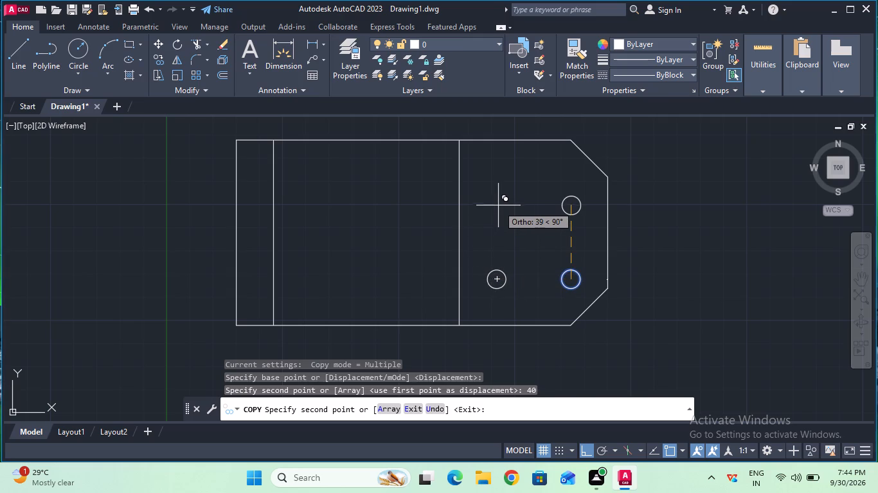
{"action": "key", "text": "Escape"}
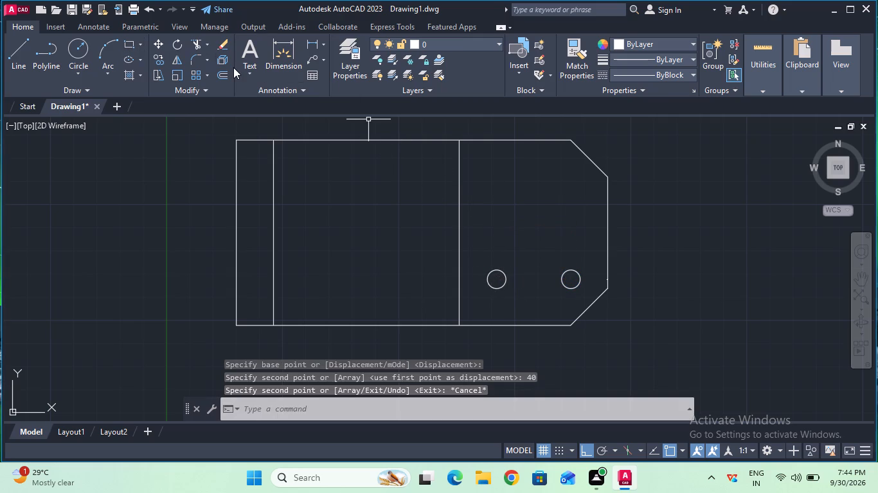
Copy the left circle 50 mm straight up, using its centre as the base point.
{"action": "left_click", "coordinate": [161, 62]}
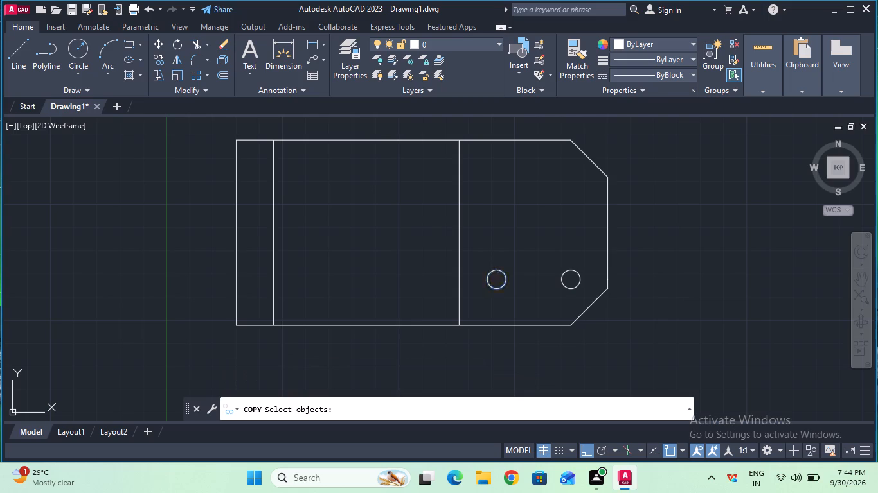
{"action": "left_click", "coordinate": [493, 270]}
{"action": "key", "text": "Return"}
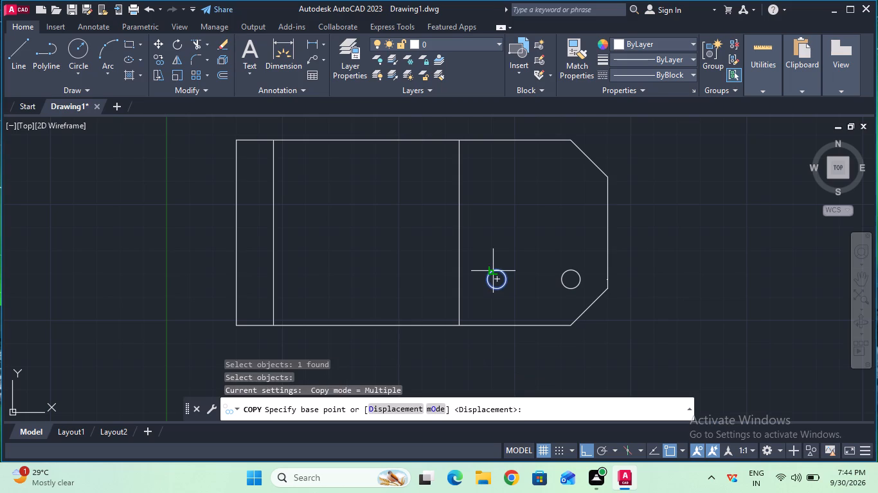
{"action": "left_click", "coordinate": [497, 283]}
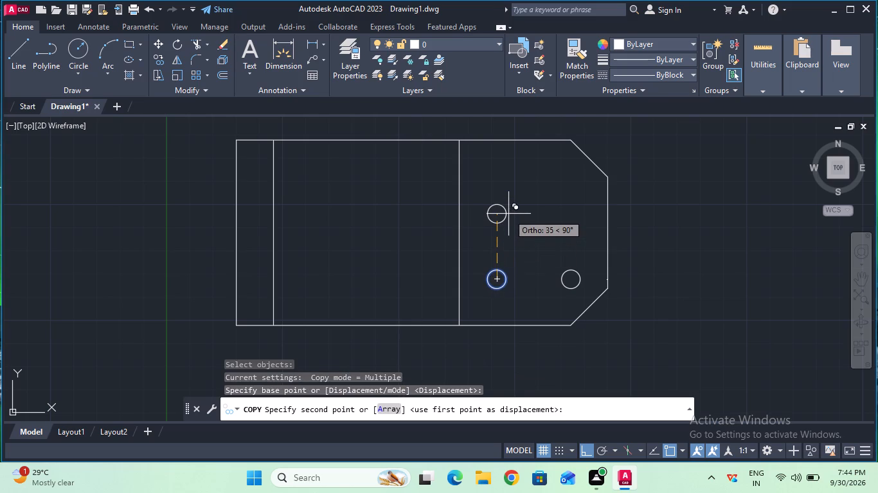
{"action": "type", "text": "50"}
{"action": "key", "text": "Return"}
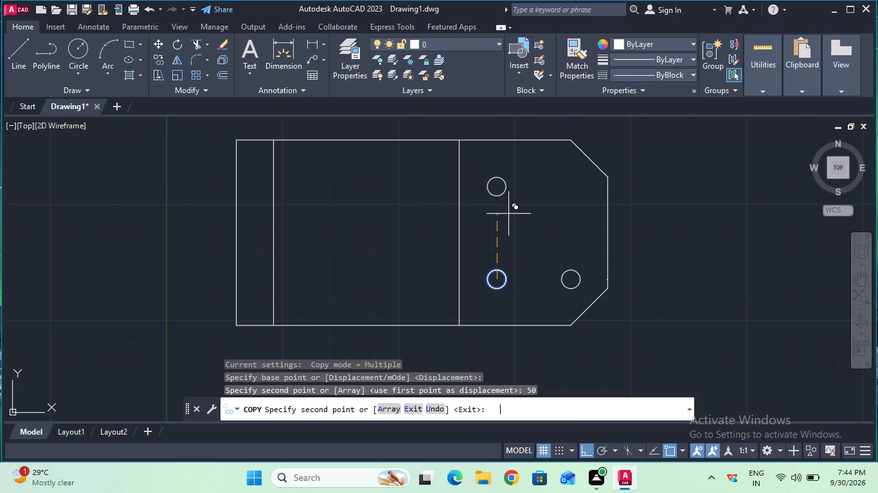
Copy the upper circle 40 mm to the right, using its centre as the base point.
{"action": "key", "text": "Escape"}
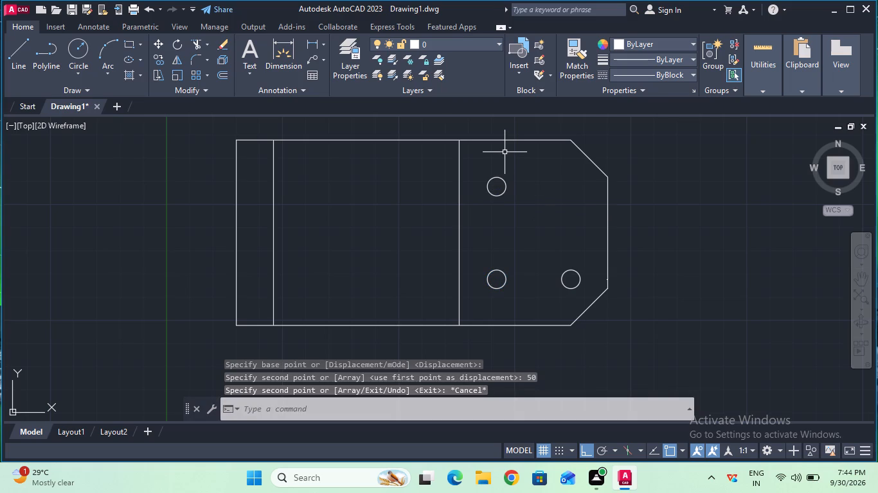
{"action": "left_click", "coordinate": [162, 56]}
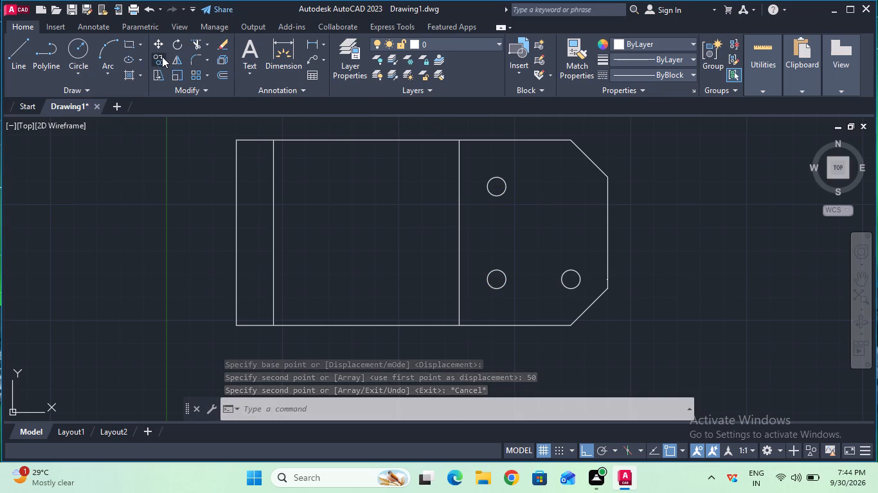
{"action": "left_click", "coordinate": [498, 195]}
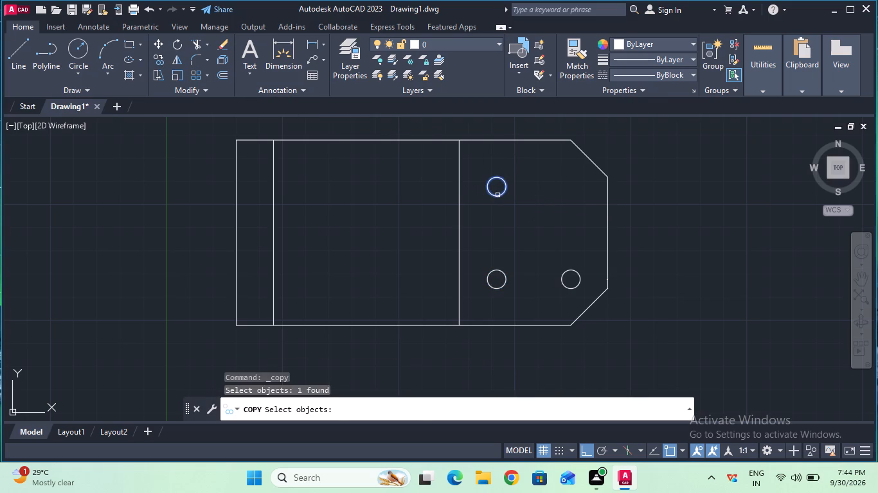
{"action": "key", "text": "Return"}
{"action": "left_click", "coordinate": [496, 185]}
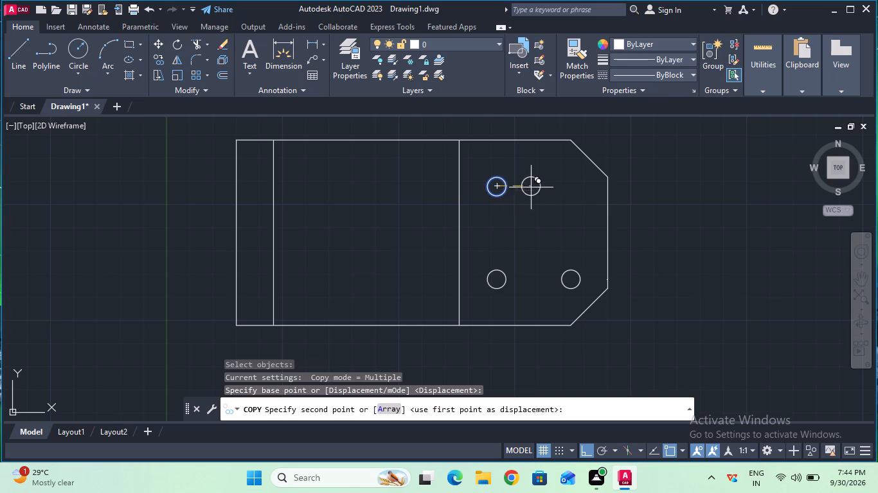
{"action": "type", "text": "40"}
{"action": "key", "text": "Return"}
{"action": "key", "text": "Escape"}
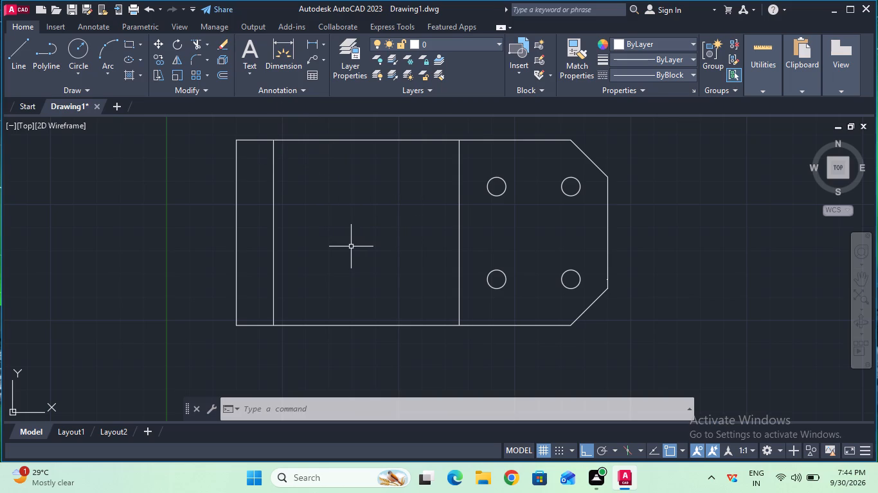
Add a vertical centerline midway between the part's two internal vertical lines.
{"action": "type", "text": "cl"}
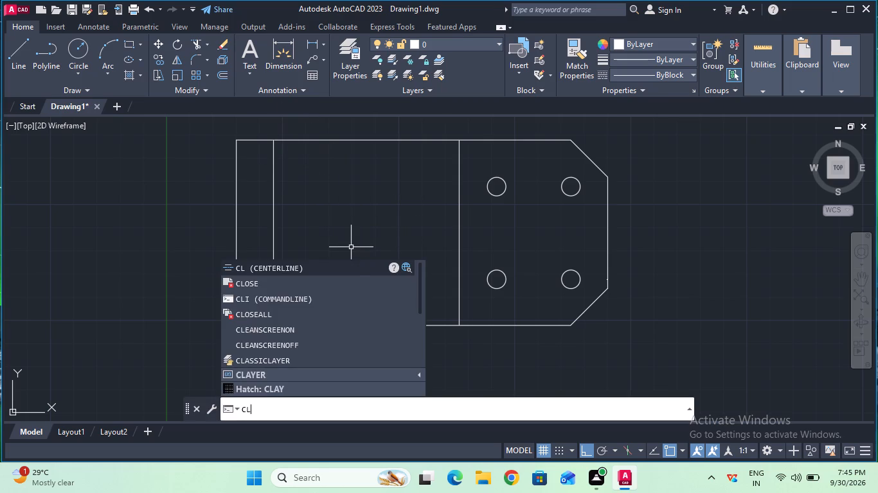
{"action": "left_click", "coordinate": [342, 266]}
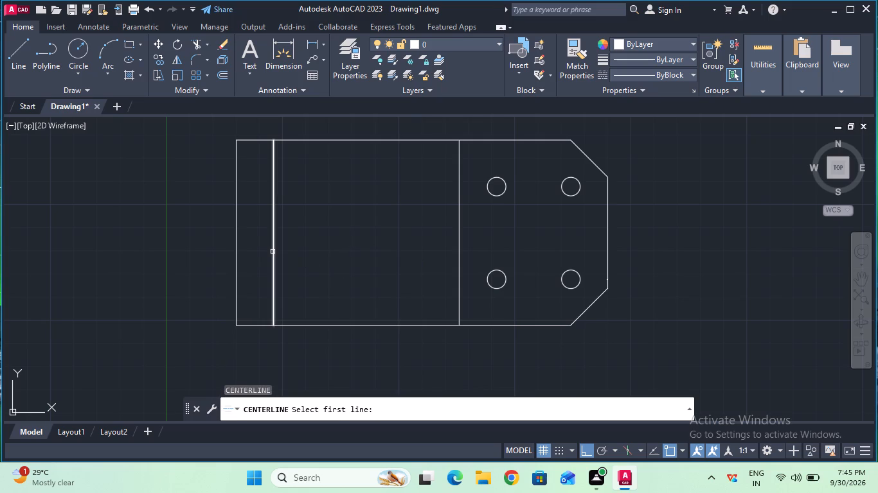
{"action": "scroll", "coordinate": [285, 251], "scroll_direction": "up", "scroll_amount": 1, "text": "ctrl"}
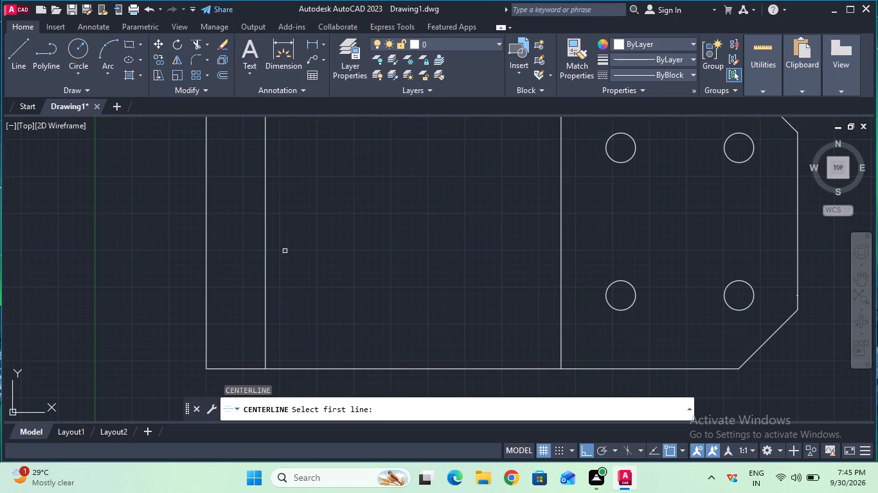
{"action": "scroll", "coordinate": [285, 251], "scroll_direction": "down", "scroll_amount": 1, "text": "ctrl"}
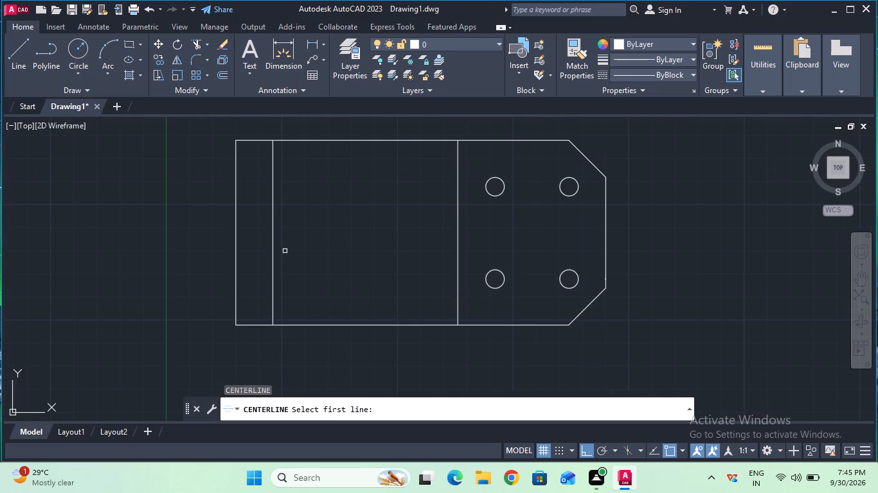
{"action": "scroll", "coordinate": [285, 251], "scroll_direction": "up", "scroll_amount": 2, "text": "ctrl"}
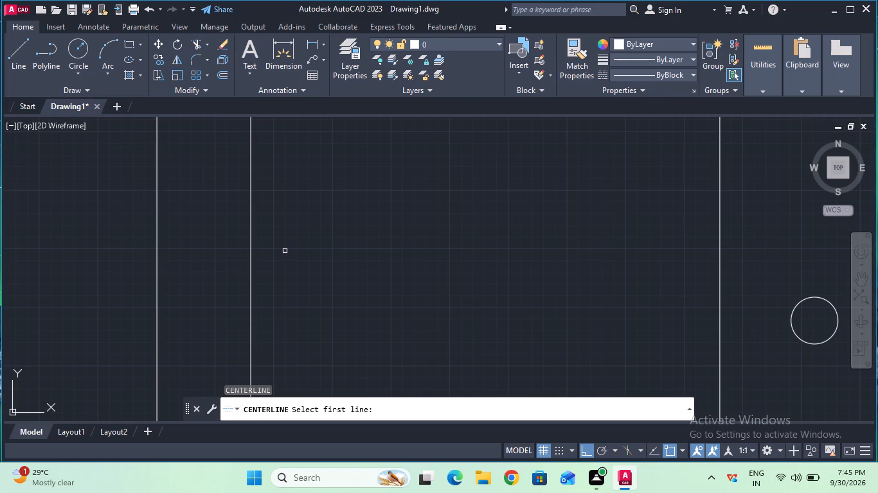
{"action": "scroll", "coordinate": [285, 251], "scroll_direction": "down", "scroll_amount": 3, "text": "ctrl"}
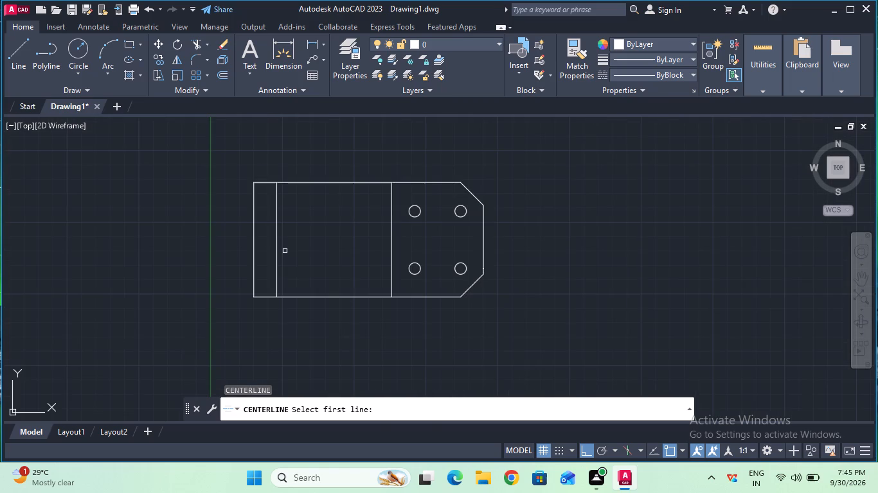
{"action": "left_click", "coordinate": [276, 250]}
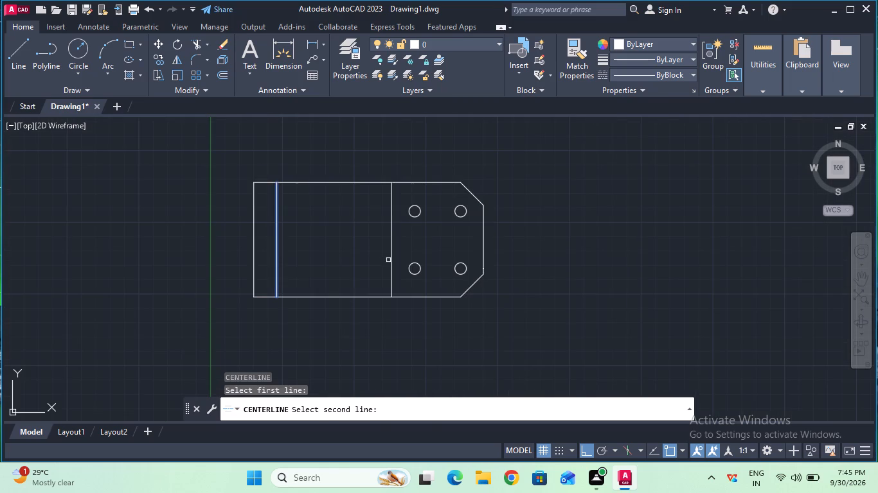
{"action": "left_click", "coordinate": [392, 260]}
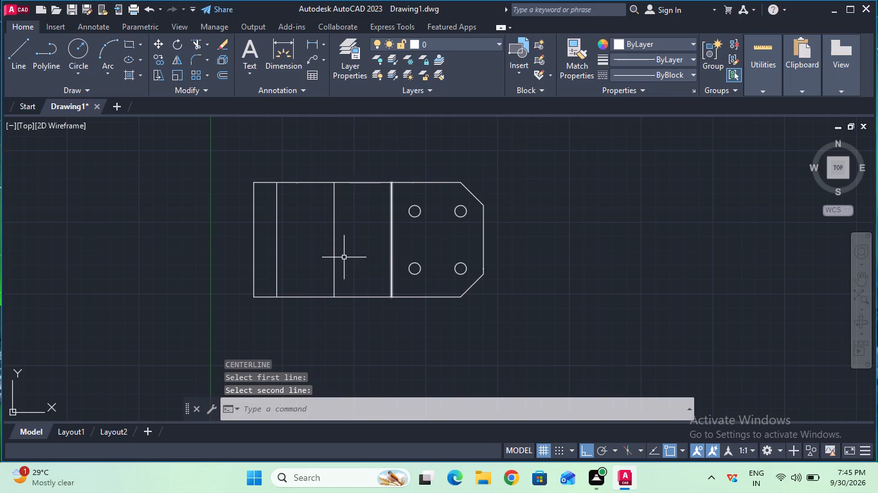
{"action": "key", "text": "Escape"}
Add a horizontal centerline midway between the part's top and bottom edges.
{"action": "scroll", "coordinate": [344, 257], "scroll_direction": "up", "scroll_amount": 2, "text": "ctrl"}
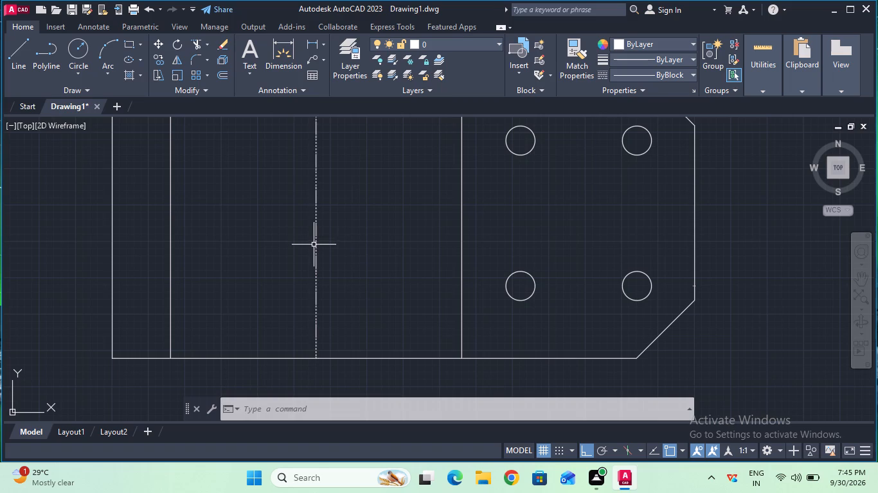
{"action": "scroll", "coordinate": [314, 245], "scroll_direction": "down", "scroll_amount": 1, "text": "ctrl"}
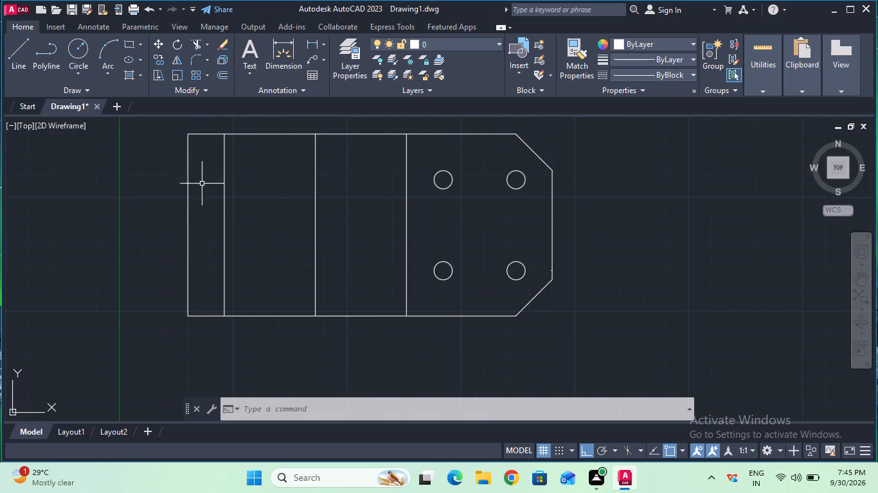
{"action": "type", "text": "cl"}
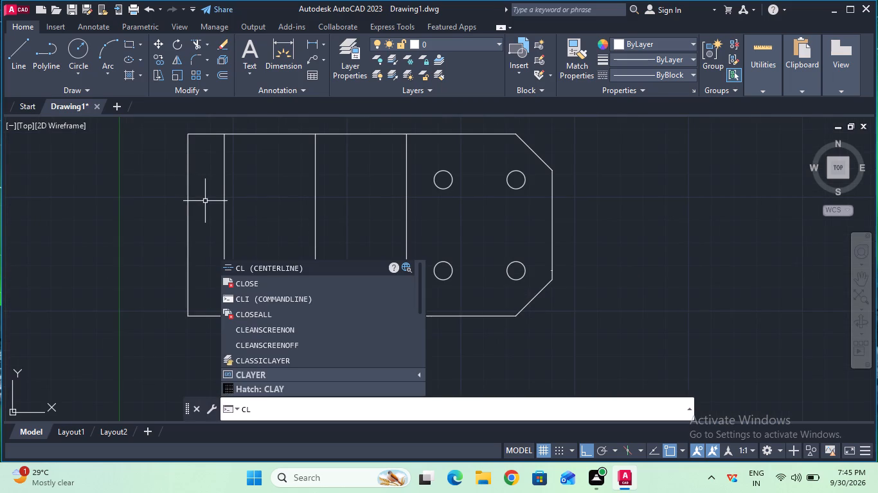
{"action": "left_click", "coordinate": [268, 270]}
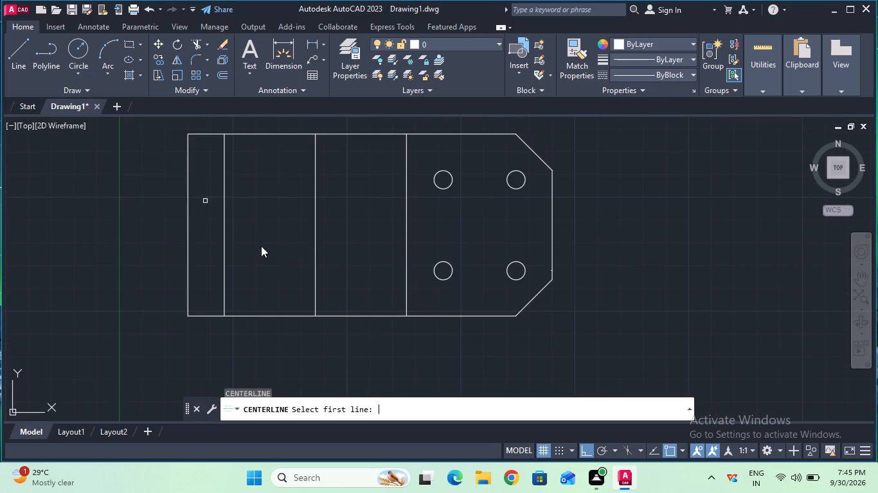
{"action": "left_click", "coordinate": [210, 135]}
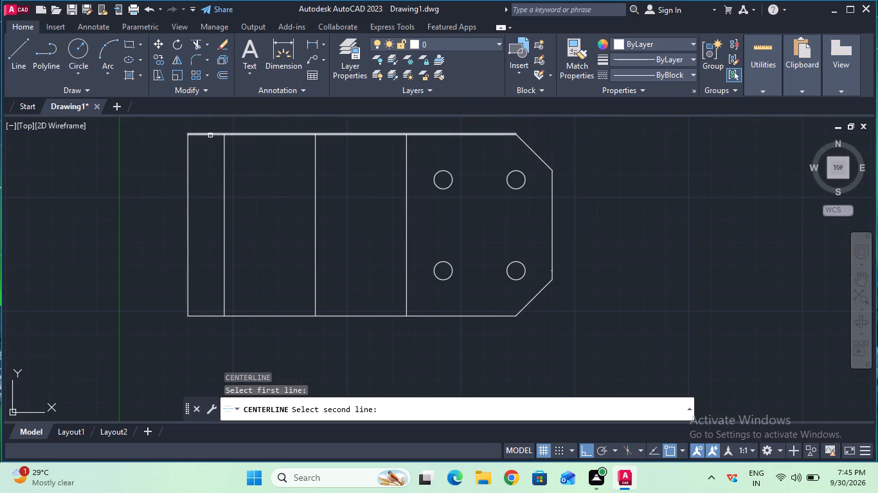
{"action": "left_click", "coordinate": [208, 315]}
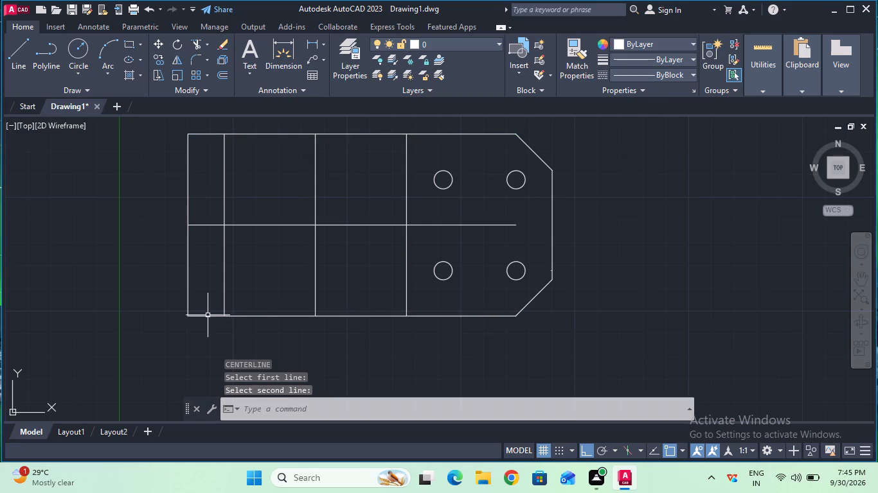
{"action": "key", "text": "Escape"}
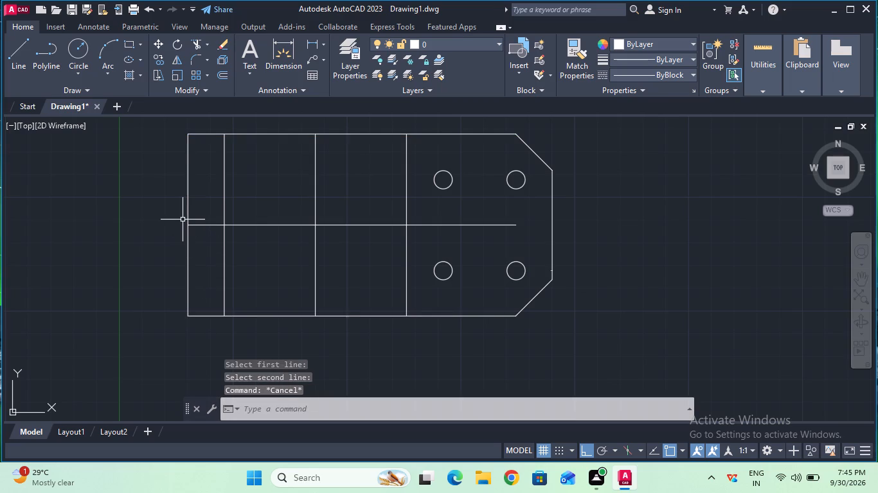
Explode the horizontal centerline into a plain line.
{"action": "left_click", "coordinate": [258, 223]}
{"action": "key", "text": "e"}
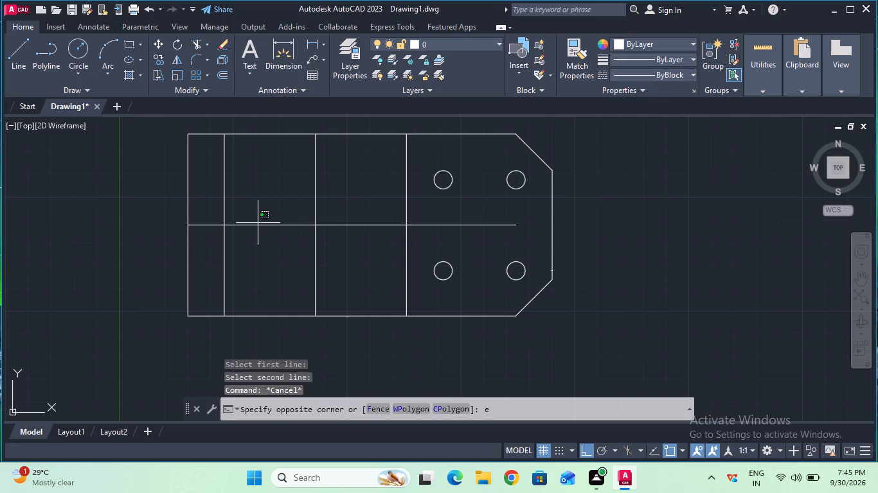
{"action": "key", "text": "BackSpace"}
{"action": "key", "text": "Escape"}
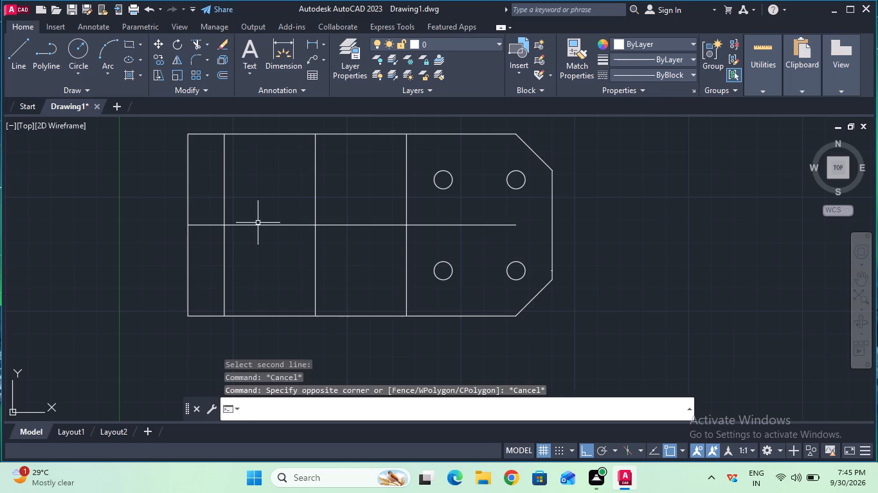
{"action": "left_click", "coordinate": [259, 223]}
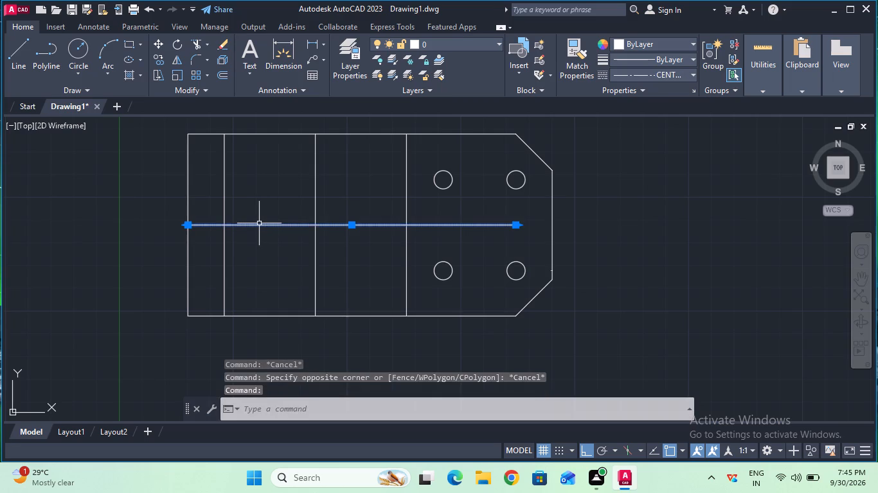
{"action": "type", "text": "ex"}
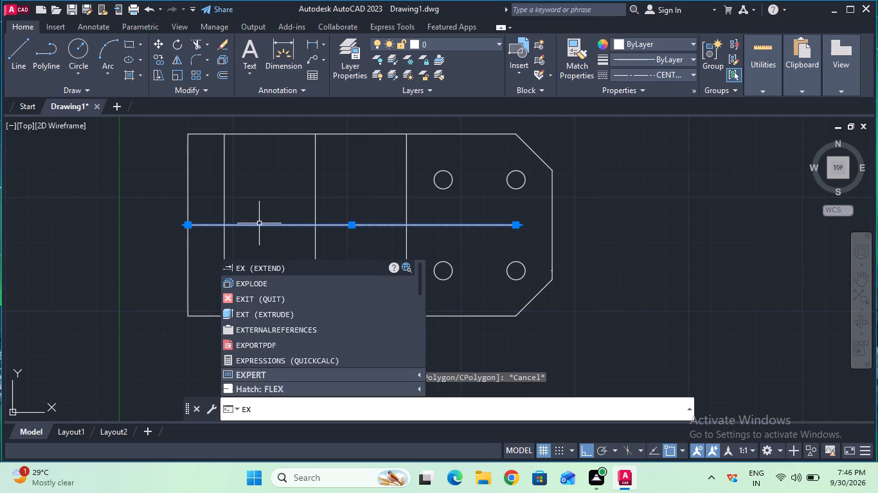
{"action": "left_click", "coordinate": [264, 284]}
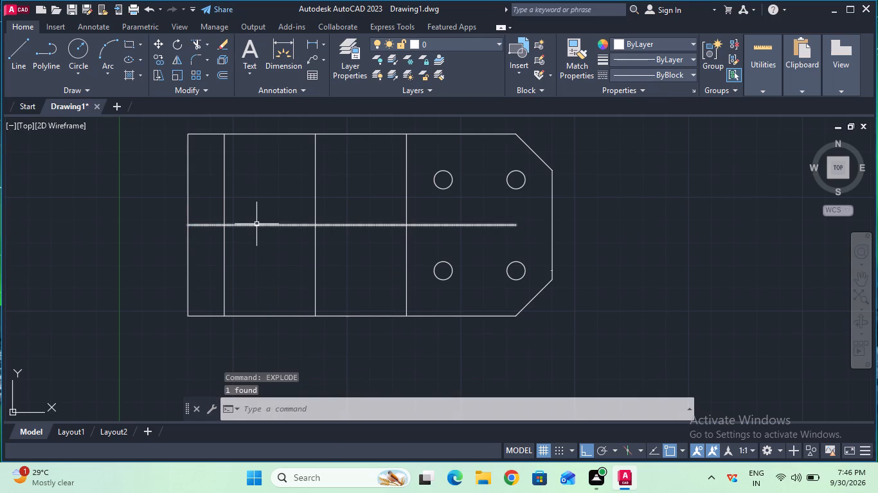
Trim the horizontal centerline so only the piece between the part's left edge and the first internal vertical line is left.
{"action": "left_click", "coordinate": [197, 44]}
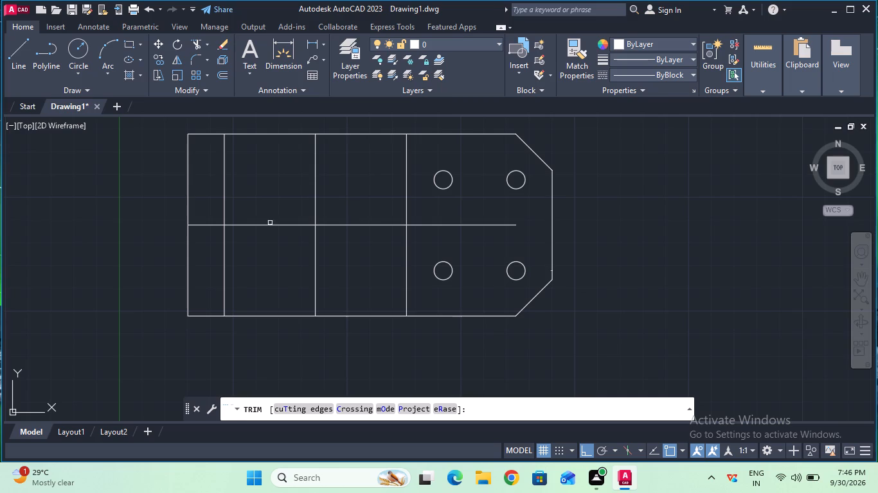
{"action": "left_click", "coordinate": [270, 227]}
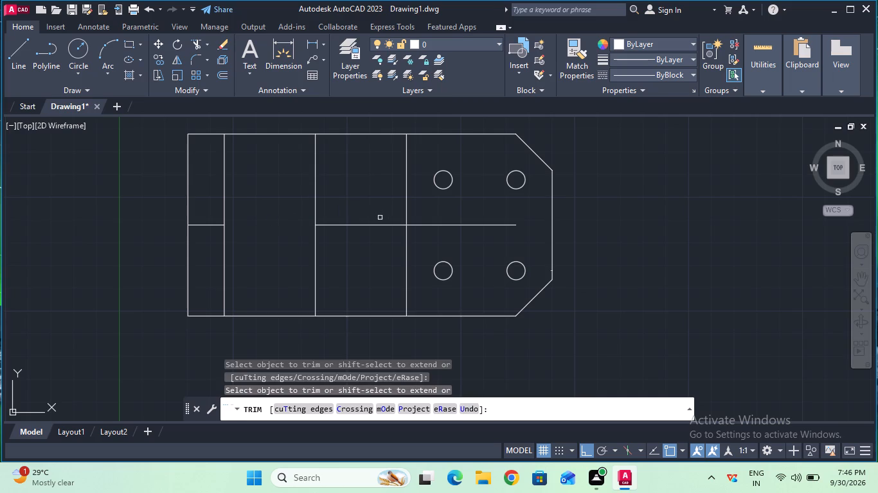
{"action": "left_click", "coordinate": [377, 223]}
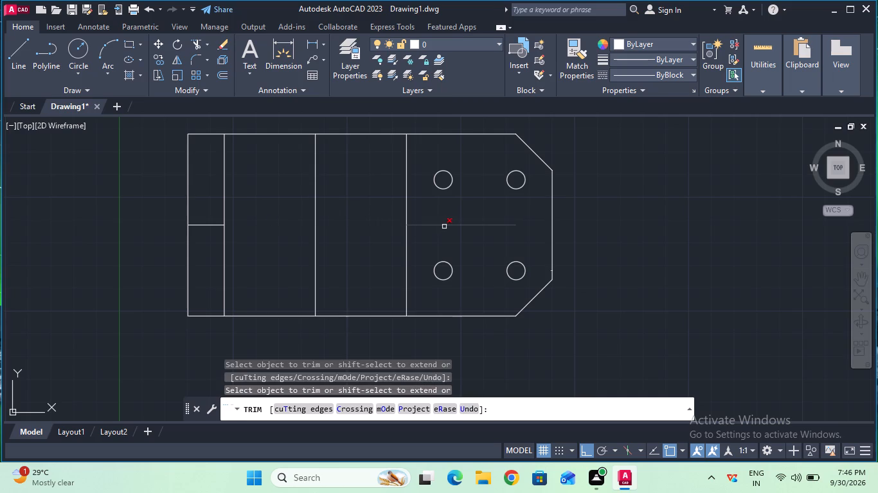
{"action": "left_click", "coordinate": [444, 227]}
{"action": "key", "text": "Escape"}
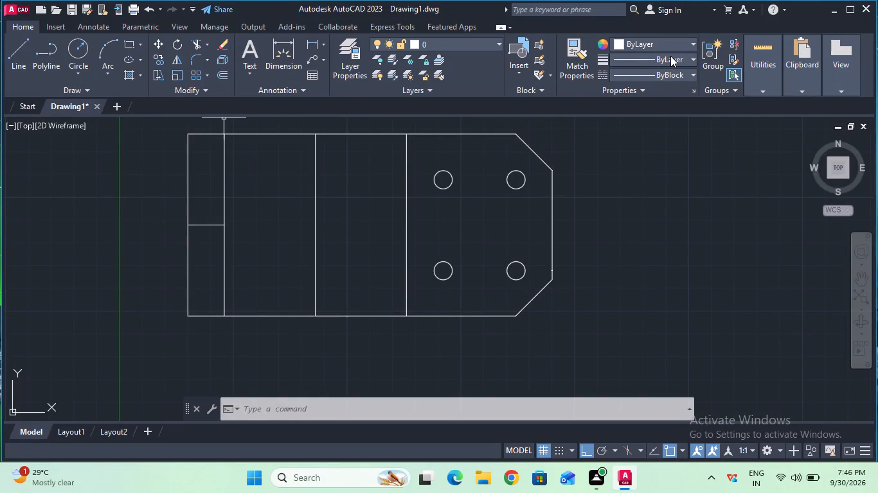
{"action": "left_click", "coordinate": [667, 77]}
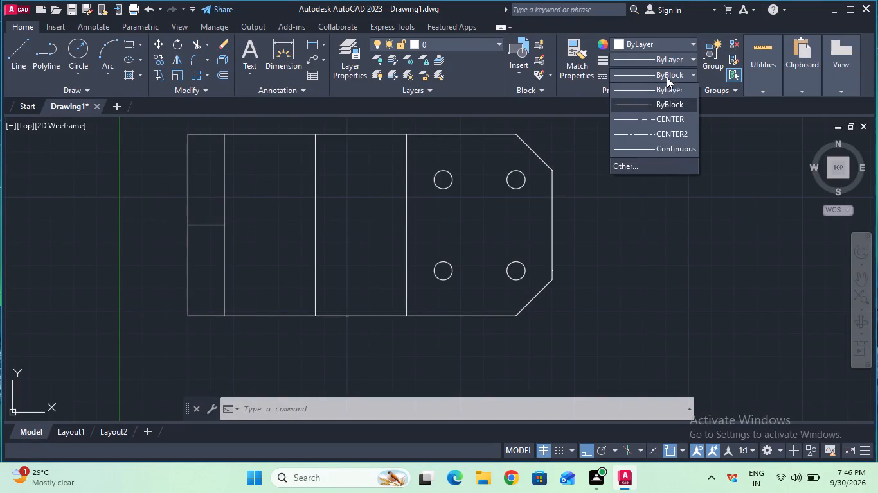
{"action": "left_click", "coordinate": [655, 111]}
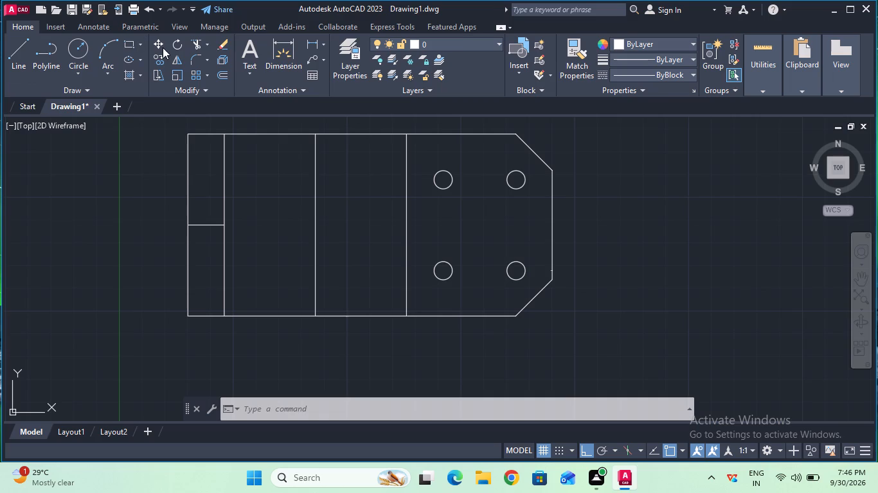
Place a 50 mm linear dimension below the part, running from its bottom-left corner along the bottom edge.
{"action": "left_click", "coordinate": [313, 46]}
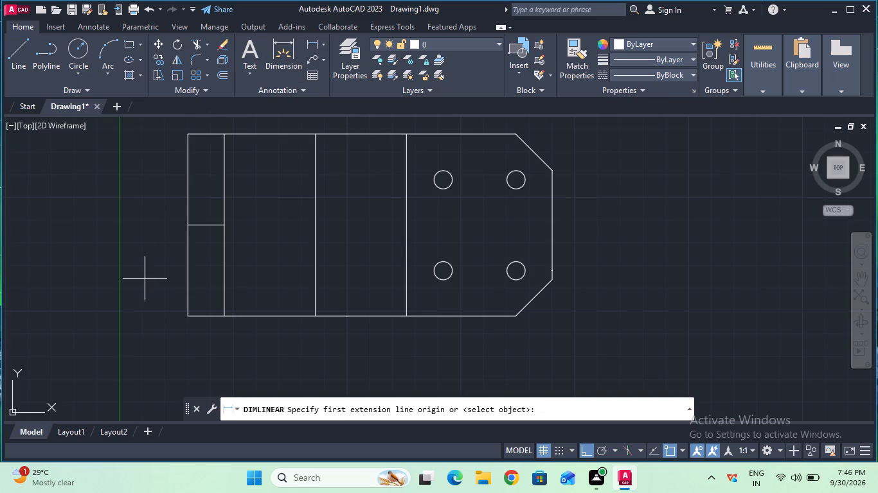
{"action": "left_click", "coordinate": [184, 316]}
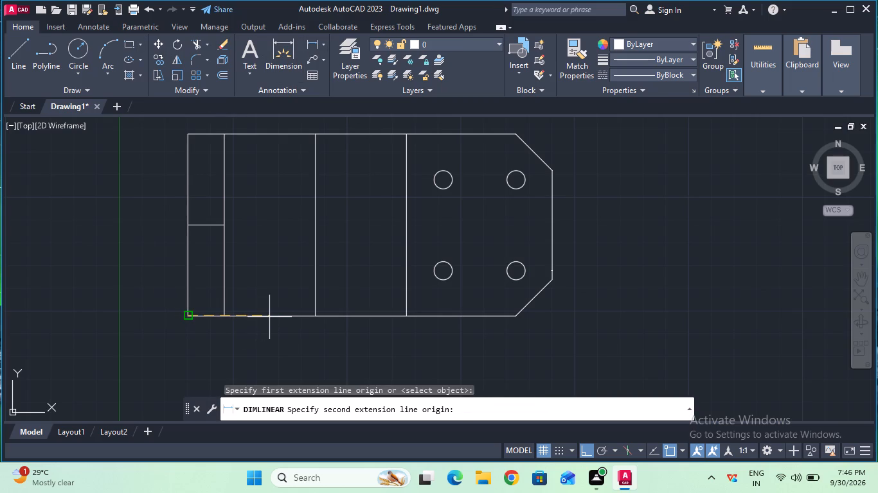
{"action": "type", "text": "50"}
{"action": "key", "text": "Return"}
{"action": "left_click", "coordinate": [274, 345]}
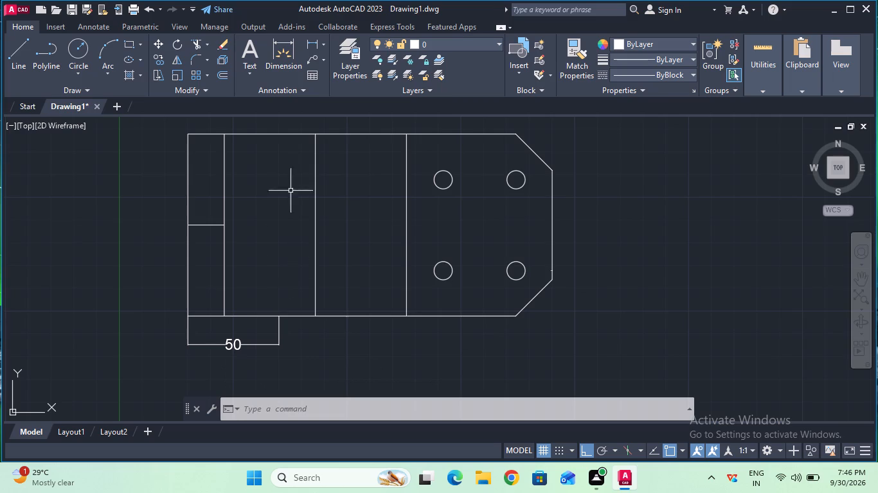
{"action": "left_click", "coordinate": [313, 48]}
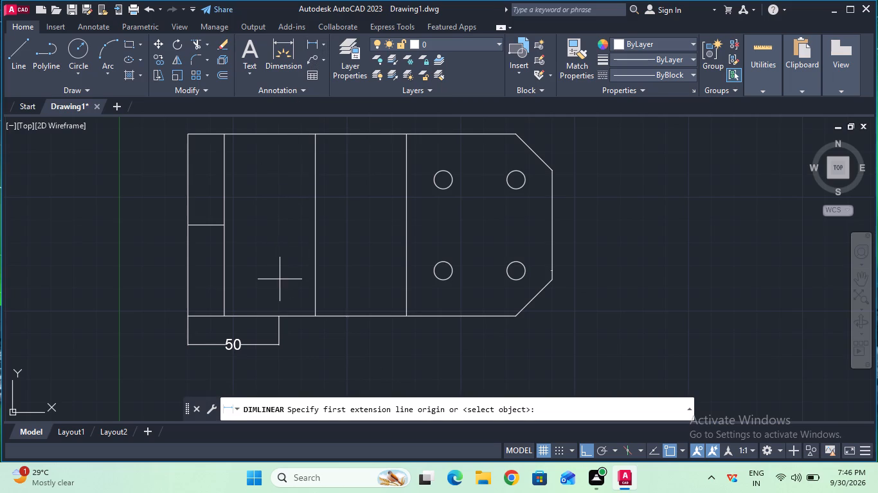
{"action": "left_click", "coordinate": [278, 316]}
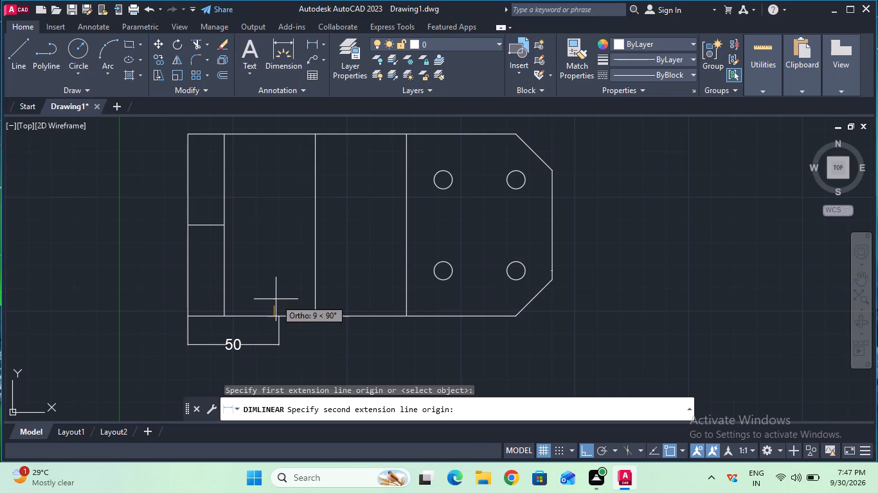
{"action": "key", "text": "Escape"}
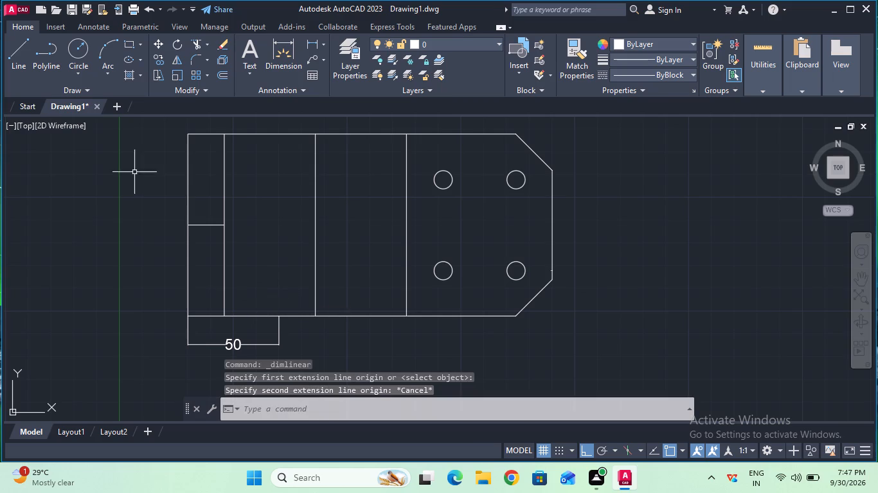
With the CENTER linetype, draw a short vertical line from the midpoint of the 50 mm dimension's far extension line up to the bottom edge.
{"action": "left_click", "coordinate": [650, 73]}
{"action": "left_click", "coordinate": [654, 117]}
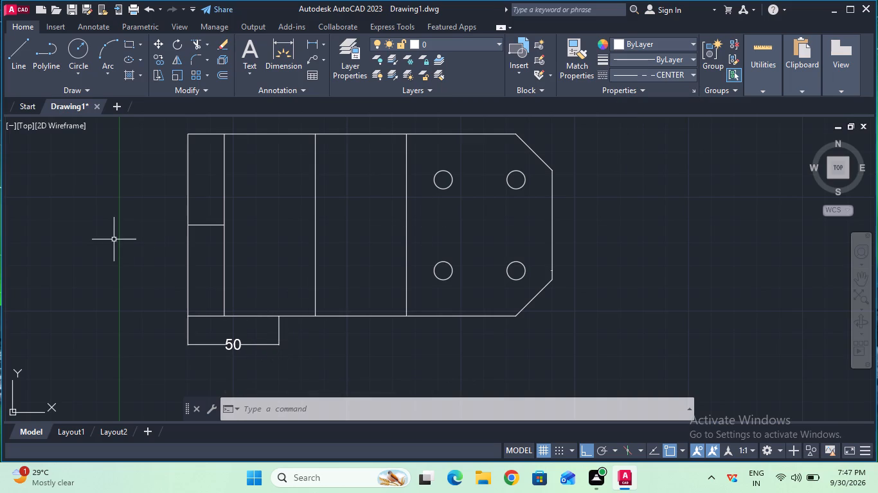
{"action": "left_click", "coordinate": [24, 66]}
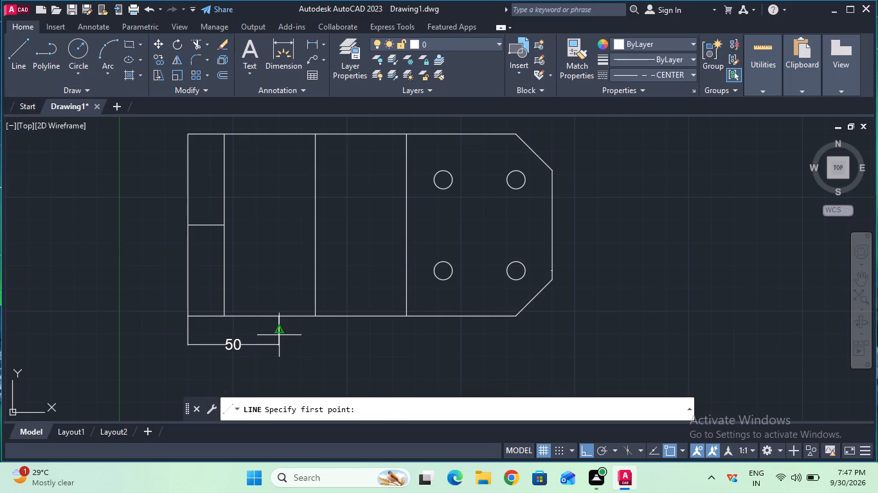
{"action": "left_click", "coordinate": [278, 334]}
{"action": "left_click", "coordinate": [275, 320]}
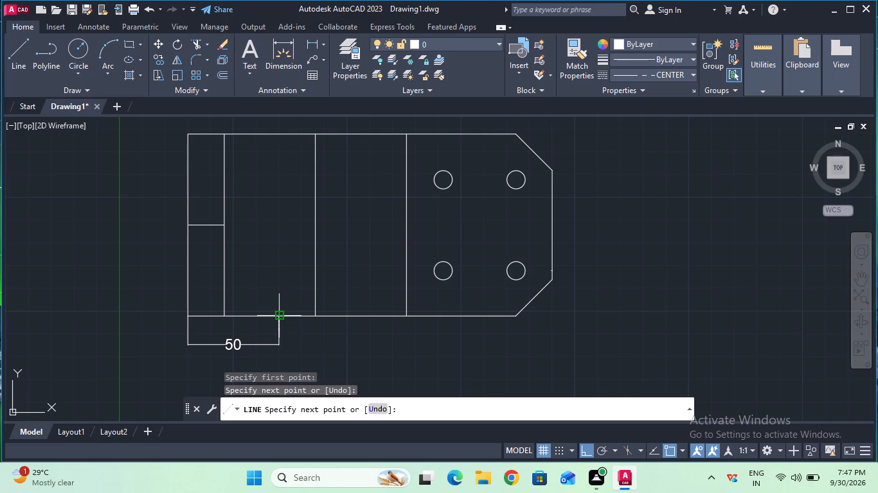
{"action": "key", "text": "Escape"}
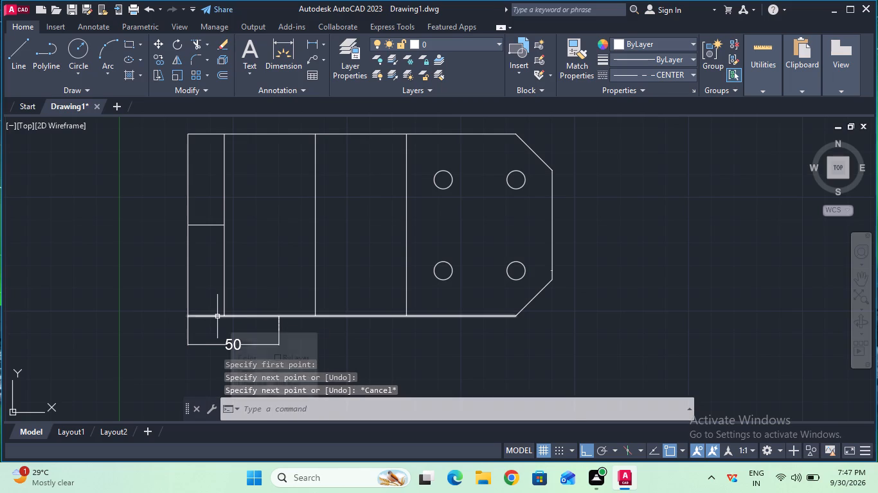
Erase the 50 mm dimension below the bottom edge.
{"action": "left_click", "coordinate": [220, 47]}
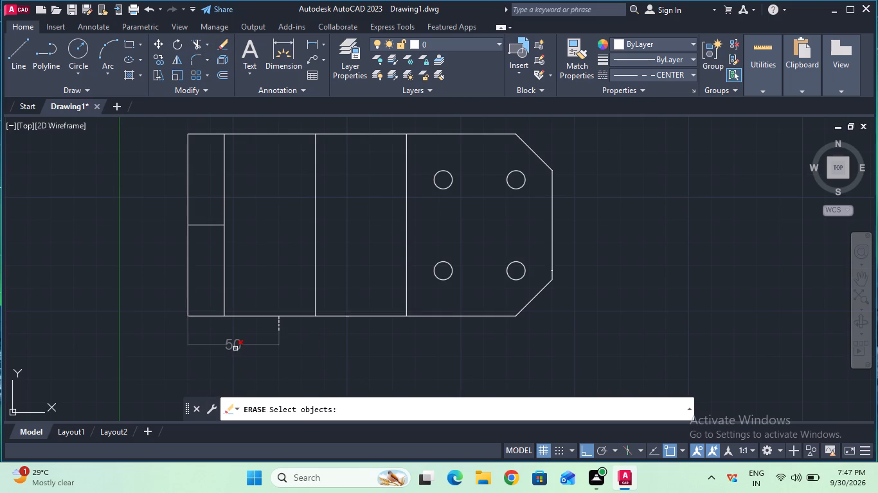
{"action": "left_click", "coordinate": [235, 349]}
{"action": "key", "text": "Return"}
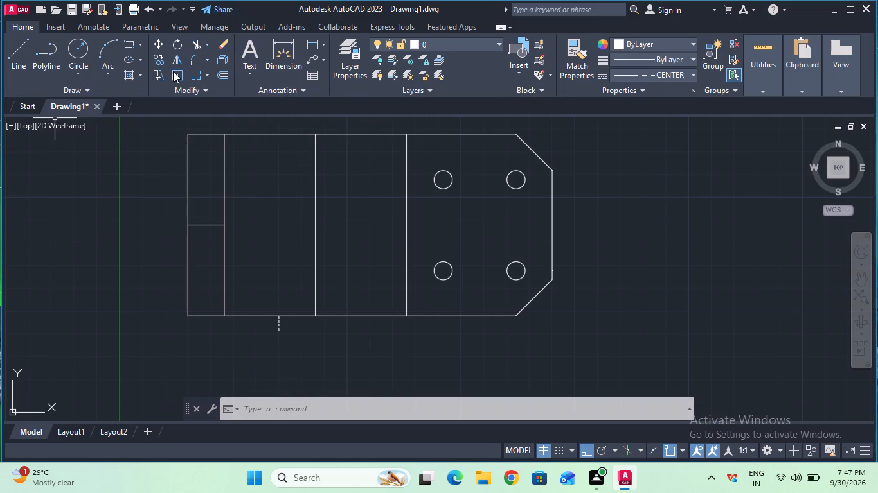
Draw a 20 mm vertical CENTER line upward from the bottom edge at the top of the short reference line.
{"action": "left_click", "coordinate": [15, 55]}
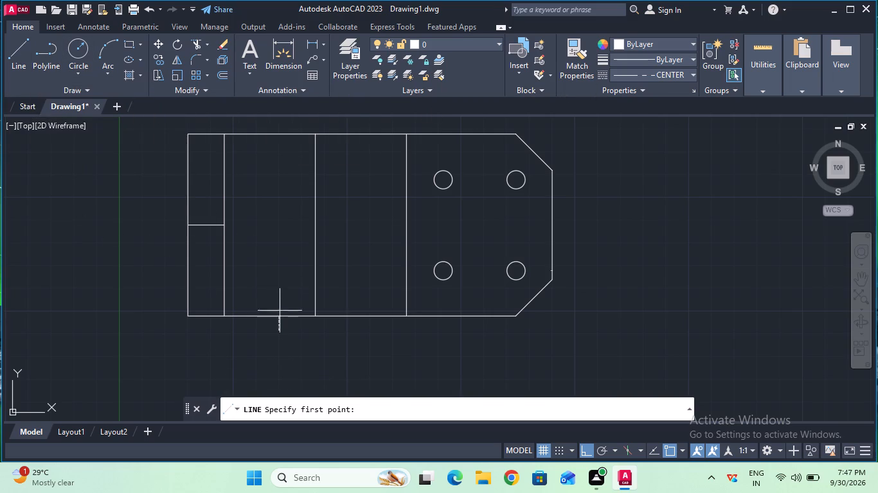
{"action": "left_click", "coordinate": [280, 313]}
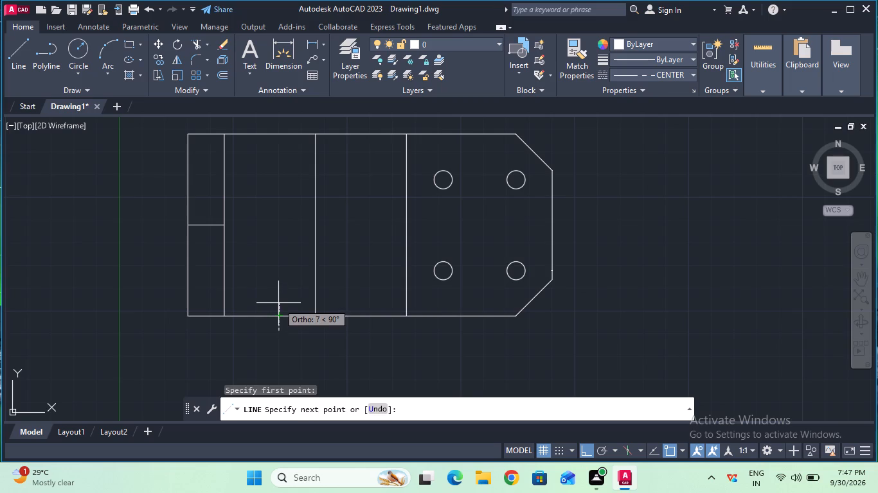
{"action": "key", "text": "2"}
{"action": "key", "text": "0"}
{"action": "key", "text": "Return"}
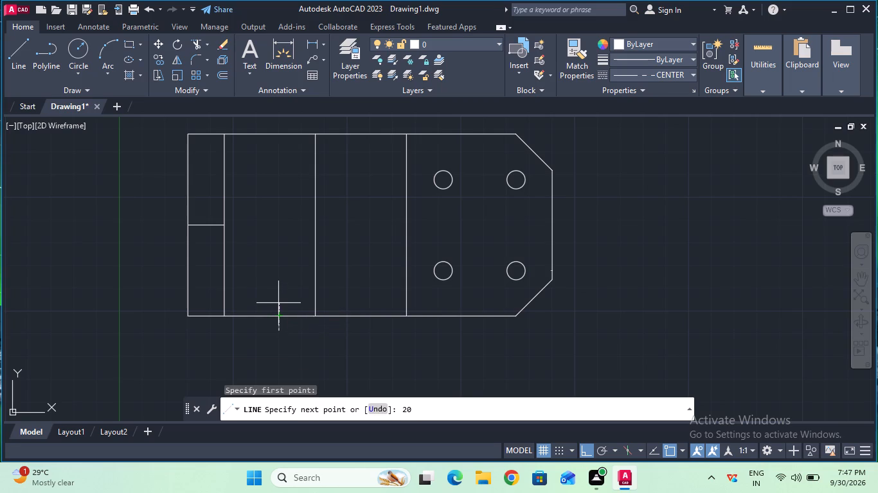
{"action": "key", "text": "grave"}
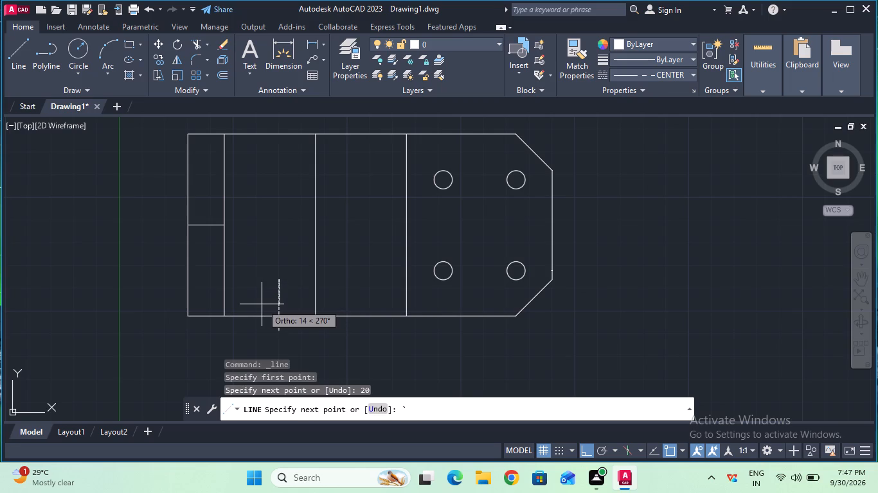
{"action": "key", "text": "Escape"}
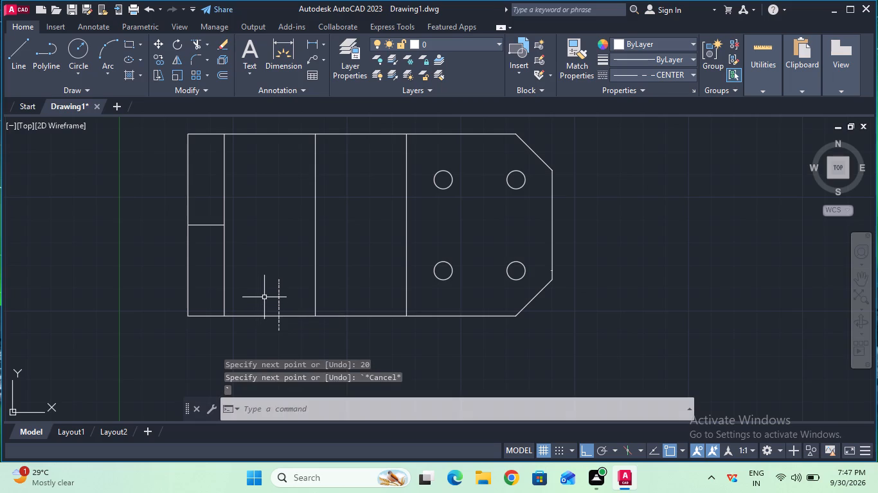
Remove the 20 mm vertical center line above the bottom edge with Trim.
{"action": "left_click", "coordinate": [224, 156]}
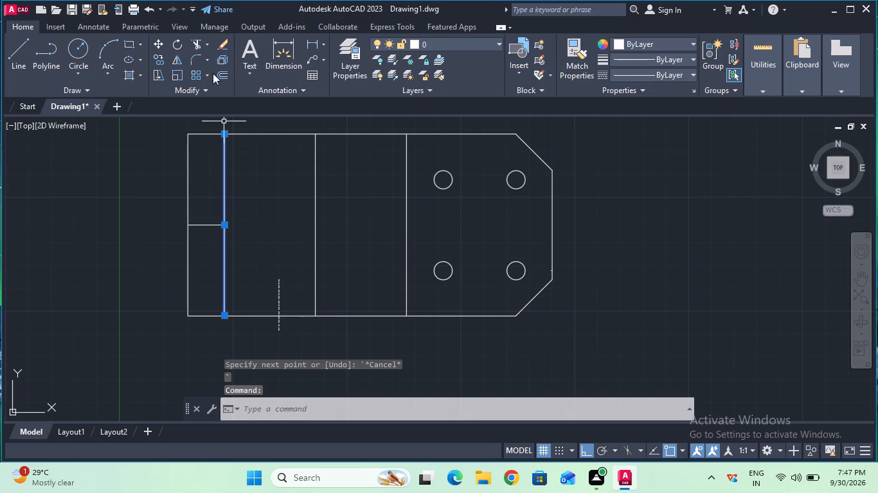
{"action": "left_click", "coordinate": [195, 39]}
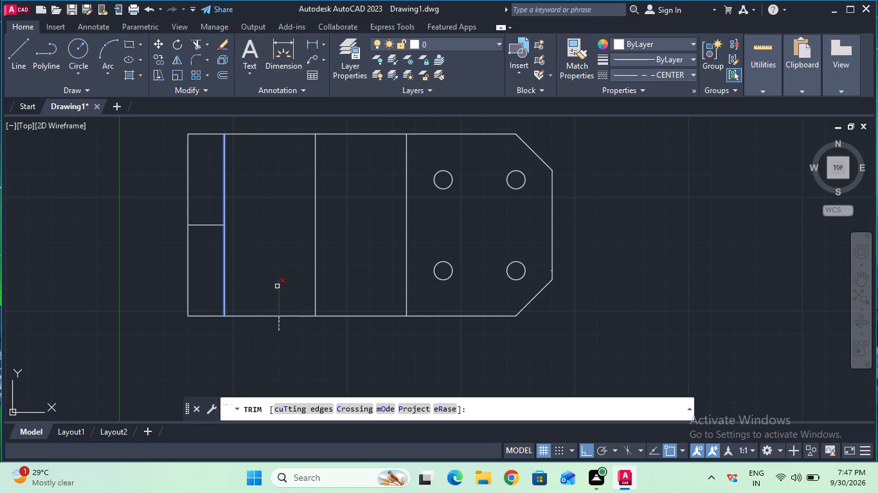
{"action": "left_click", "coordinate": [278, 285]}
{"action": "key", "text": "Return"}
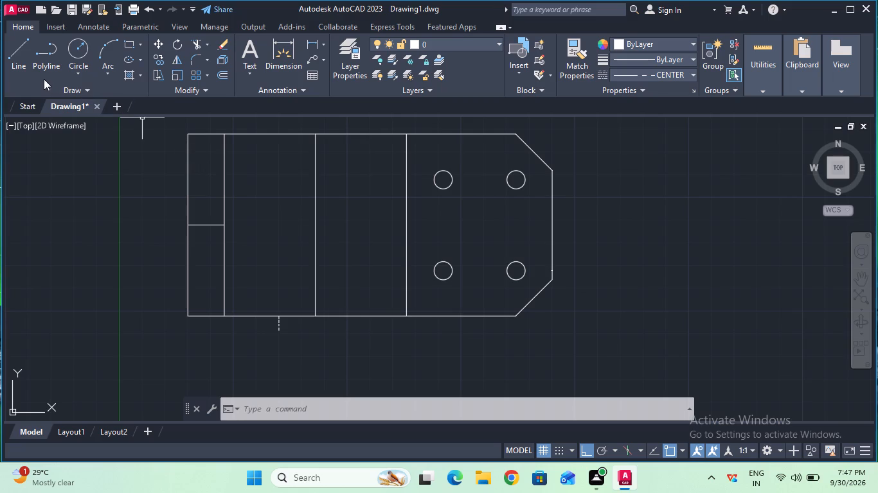
Draw a 20 mm vertical CENTER line upward from the bottom edge, starting at the short reference line's upper end.
{"action": "left_click", "coordinate": [22, 71]}
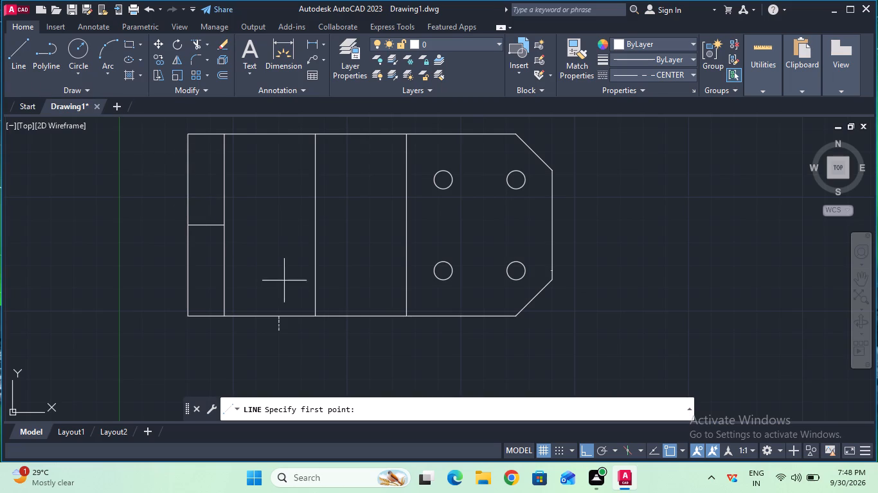
{"action": "left_click", "coordinate": [279, 314]}
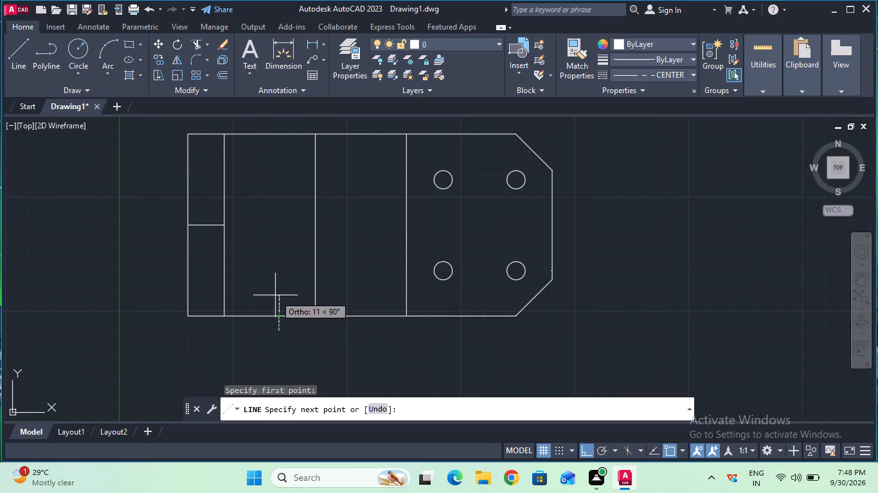
{"action": "key", "text": "2"}
{"action": "key", "text": "0"}
{"action": "key", "text": "Return"}
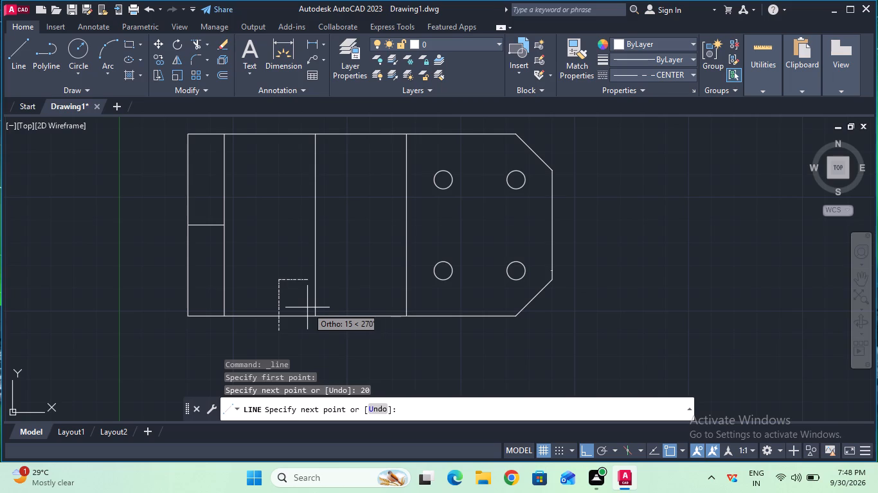
{"action": "key", "text": "Escape"}
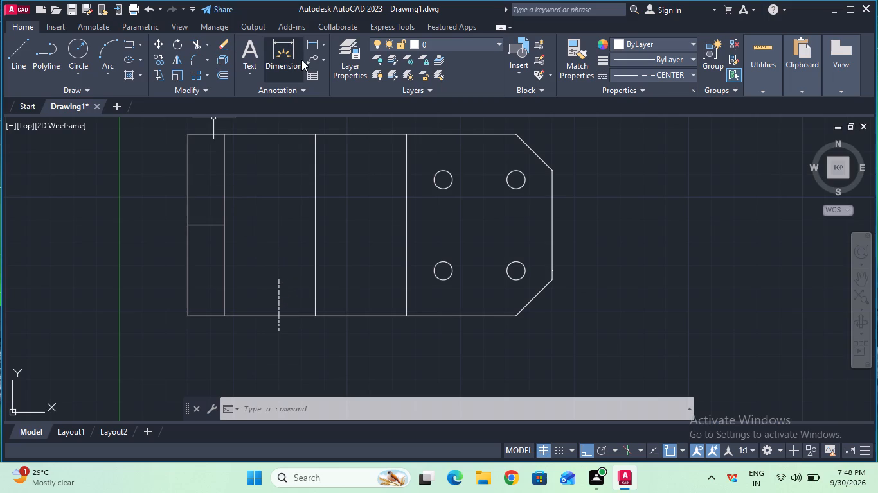
With the ByBlock linetype, draw a 6 mm radius circle centered on the upper end of the 20 mm center line.
{"action": "left_click", "coordinate": [622, 77]}
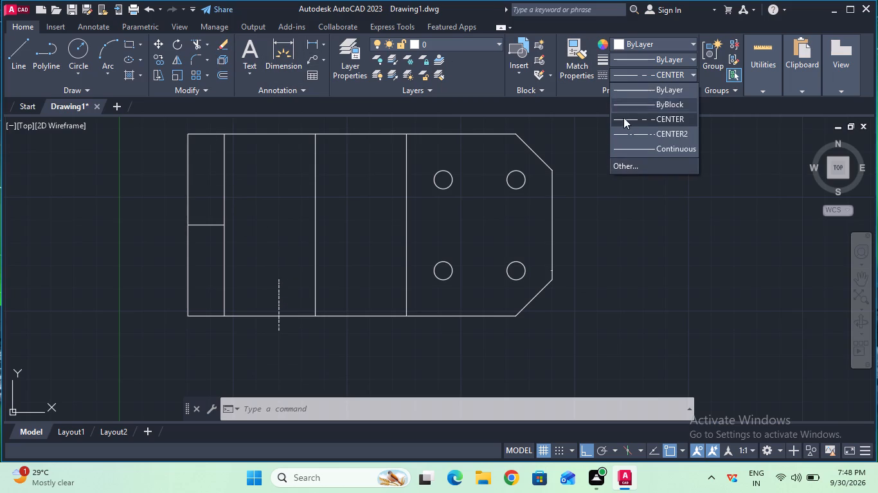
{"action": "left_click", "coordinate": [632, 105]}
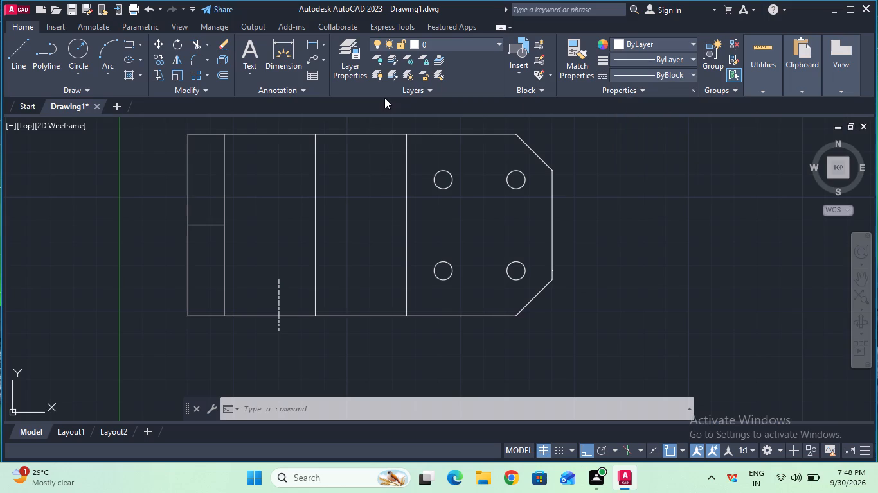
{"action": "left_click", "coordinate": [80, 57]}
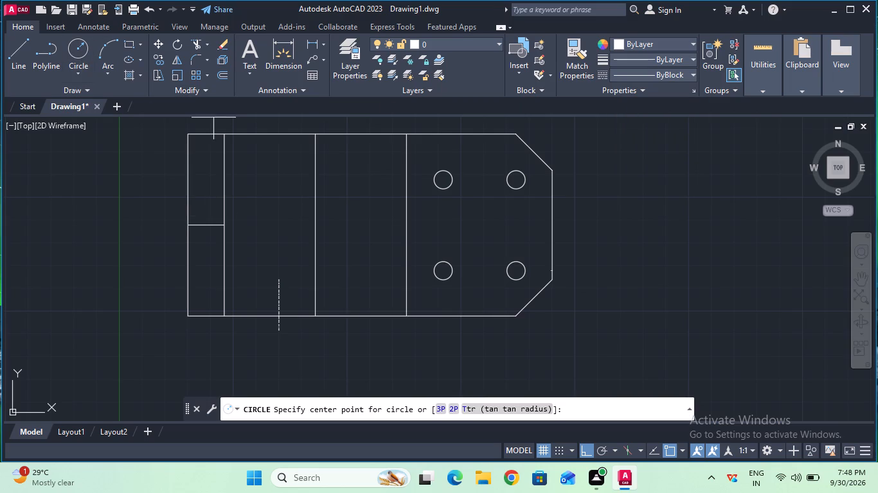
{"action": "left_click", "coordinate": [282, 284]}
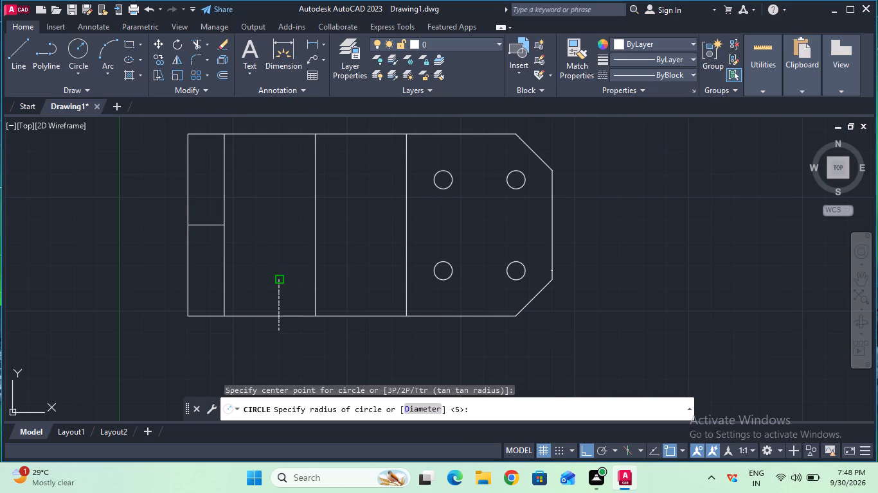
{"action": "key", "text": "6"}
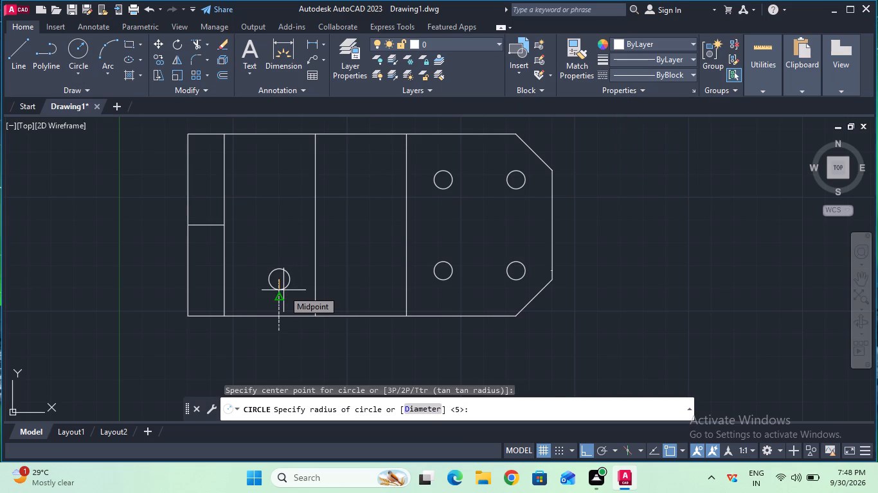
{"action": "key", "text": "Return"}
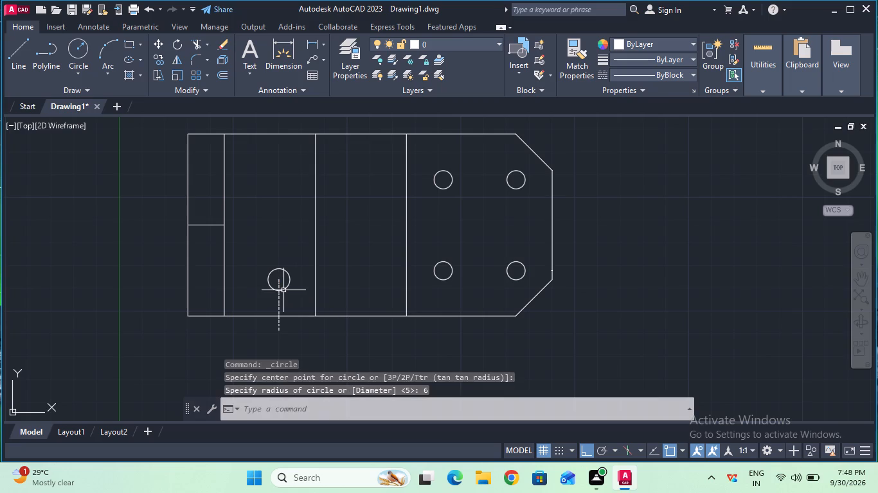
Measure the distance from the 6 mm radius circle's center to its lower quadrant with a linear dimension.
{"action": "scroll", "coordinate": [271, 275], "scroll_direction": "up", "scroll_amount": 1, "text": "ctrl"}
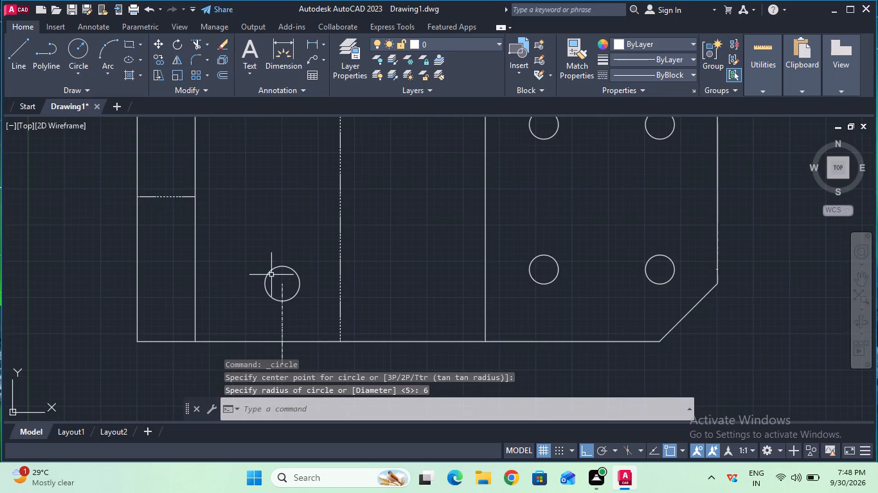
{"action": "left_click", "coordinate": [310, 49]}
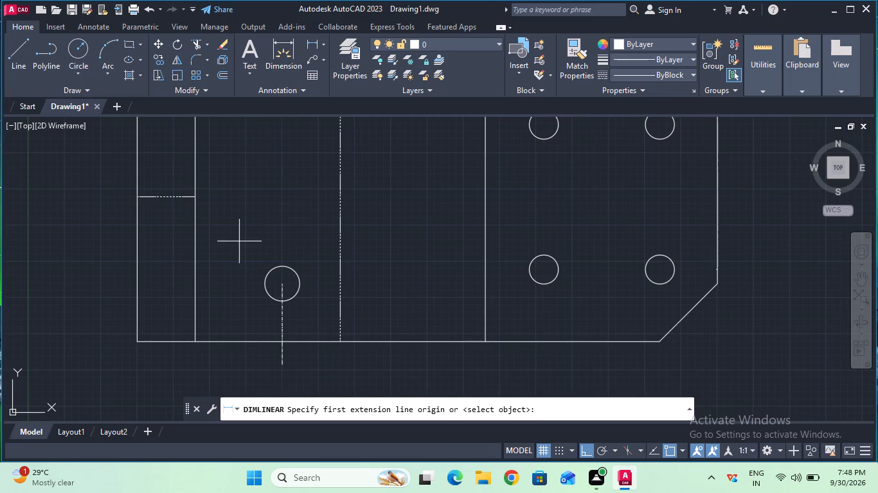
{"action": "left_click", "coordinate": [281, 281]}
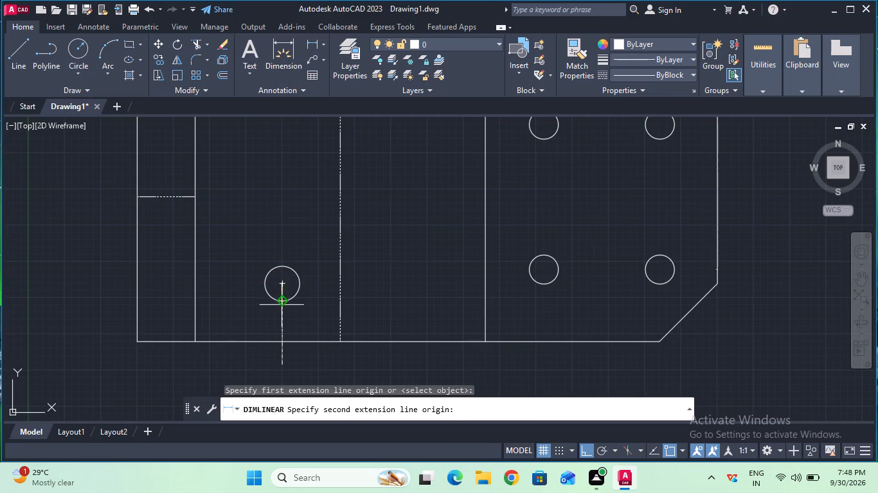
{"action": "left_click", "coordinate": [282, 301]}
{"action": "key", "text": "Escape"}
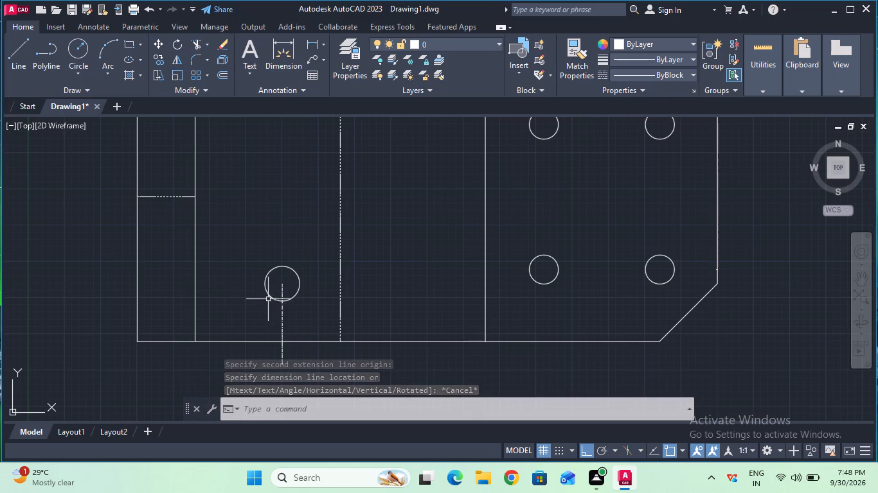
Draw two 50 mm horizontal lines rightward from the upper and lower quadrants of the 6 mm radius circle.
{"action": "left_click", "coordinate": [29, 66]}
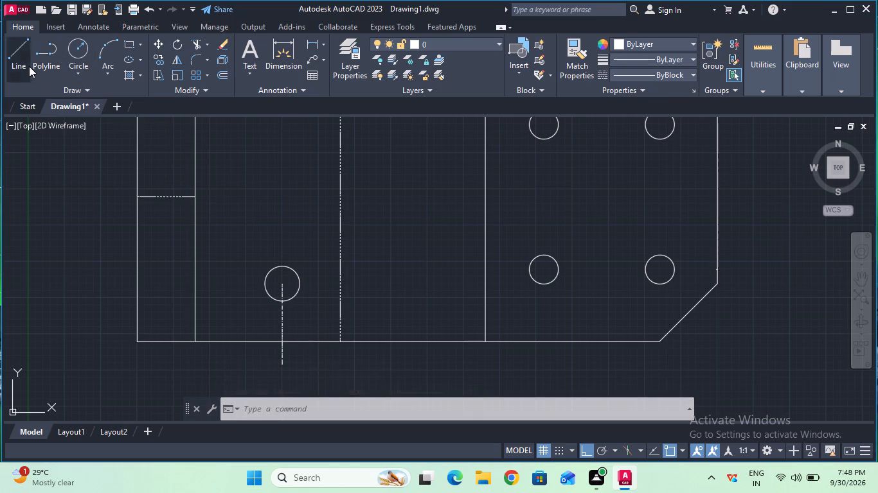
{"action": "left_click", "coordinate": [284, 265]}
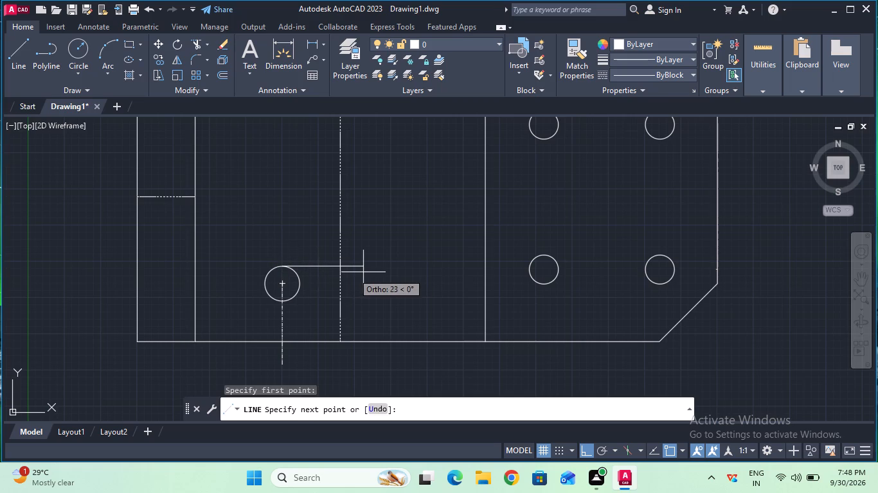
{"action": "type", "text": "50"}
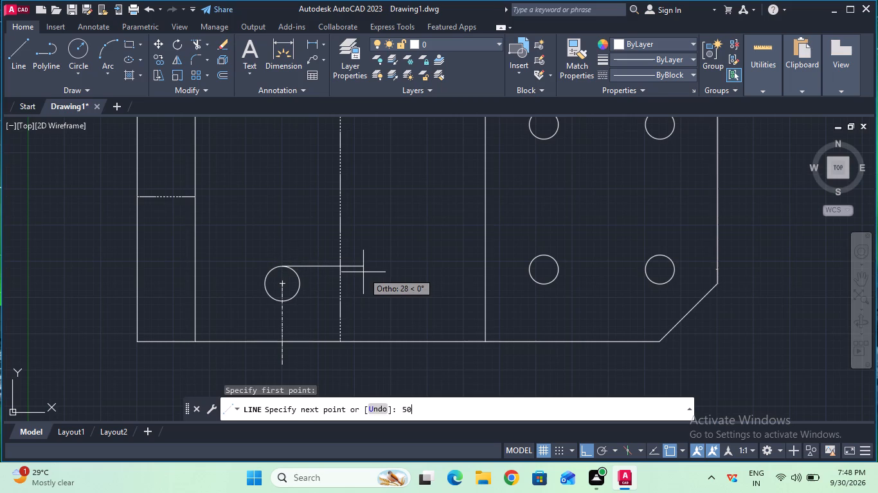
{"action": "key", "text": "Return"}
{"action": "key", "text": "Escape"}
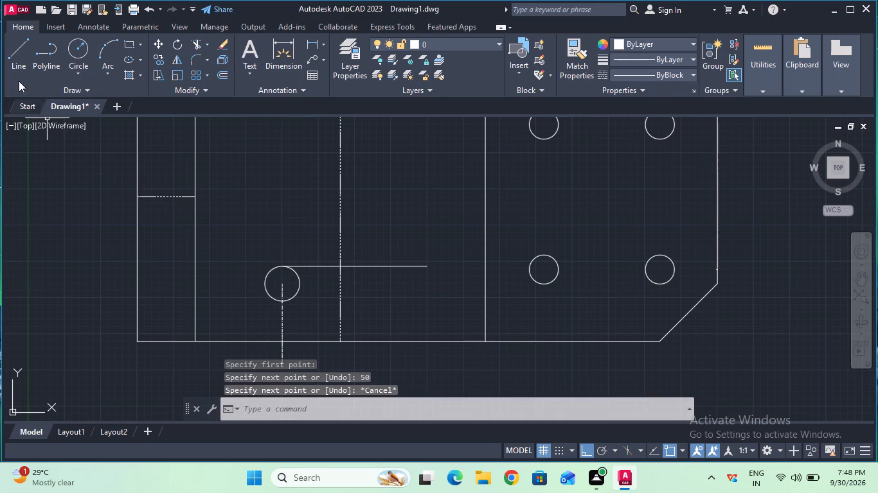
{"action": "left_click", "coordinate": [8, 63]}
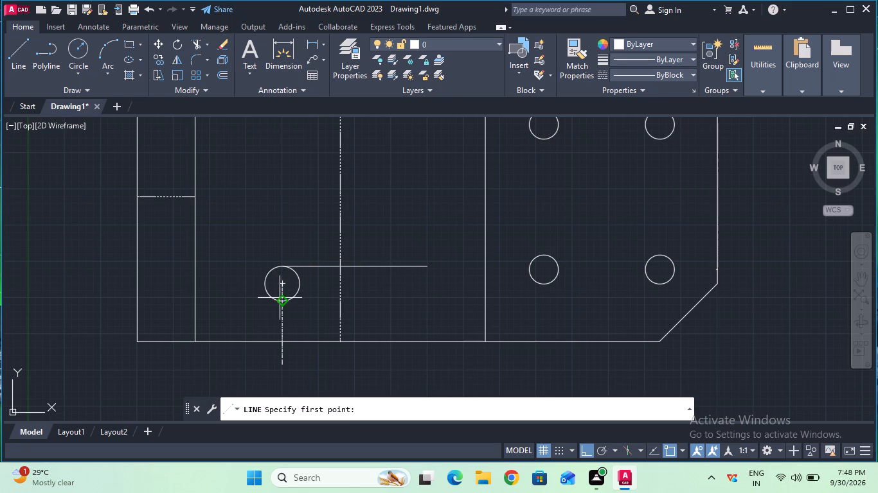
{"action": "left_click", "coordinate": [282, 300]}
{"action": "type", "text": "50"}
{"action": "key", "text": "Return"}
{"action": "key", "text": "Escape"}
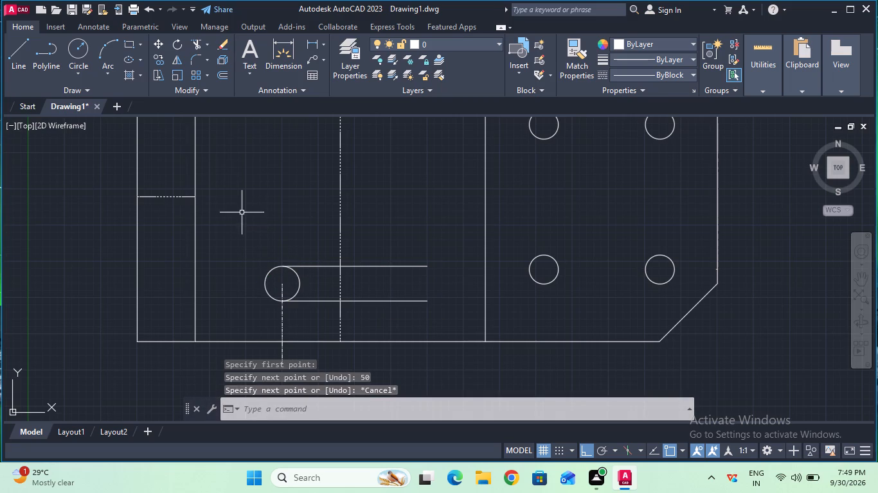
Trim the part of the circle's vertical center line that extends below the part's bottom edge.
{"action": "left_click", "coordinate": [200, 46]}
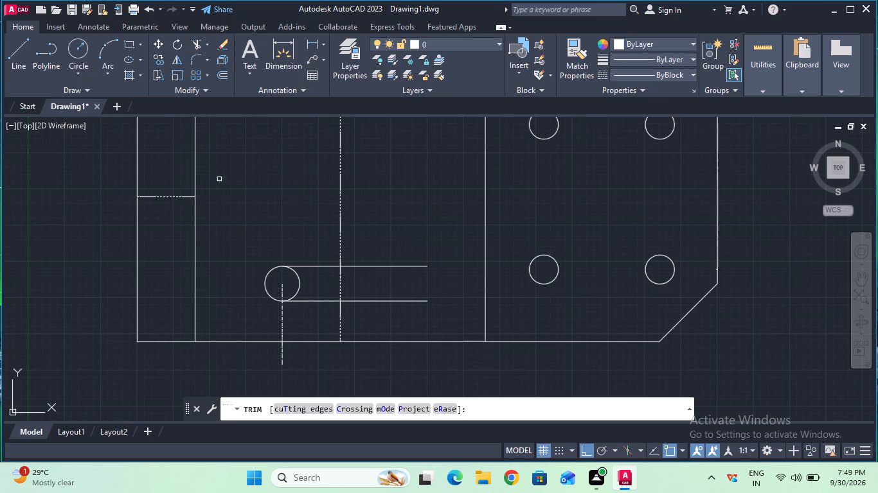
{"action": "left_click", "coordinate": [283, 353]}
{"action": "key", "text": "Return"}
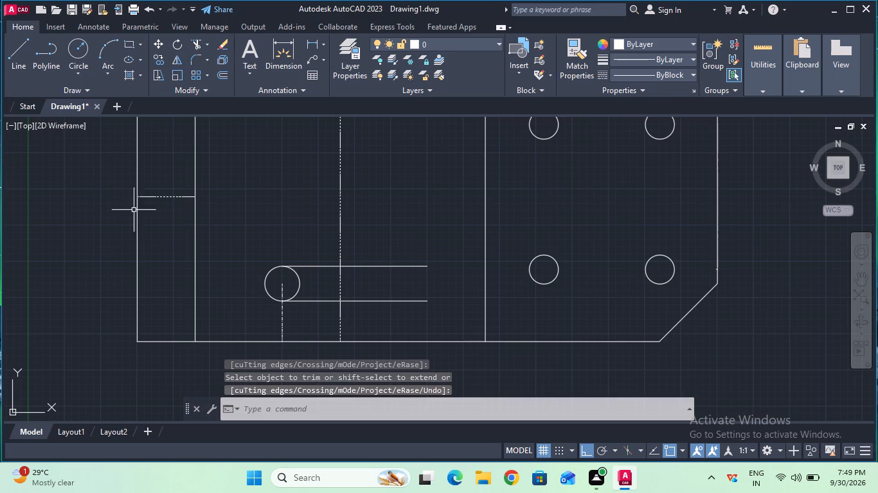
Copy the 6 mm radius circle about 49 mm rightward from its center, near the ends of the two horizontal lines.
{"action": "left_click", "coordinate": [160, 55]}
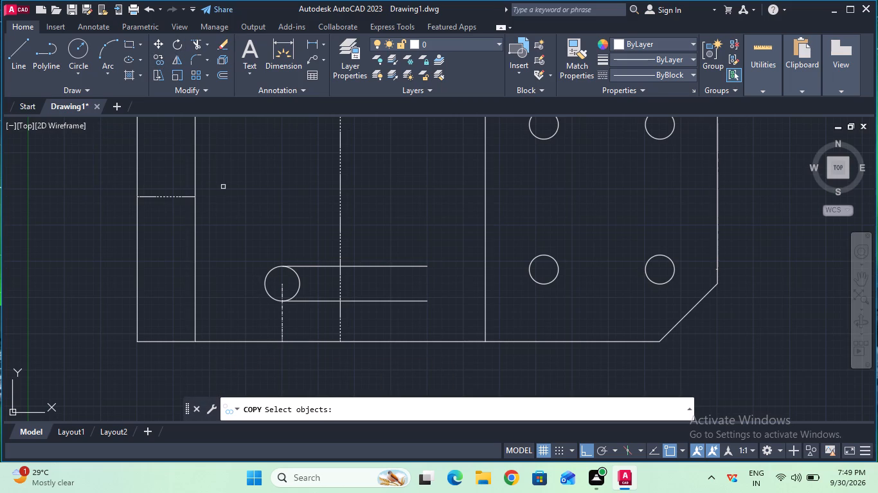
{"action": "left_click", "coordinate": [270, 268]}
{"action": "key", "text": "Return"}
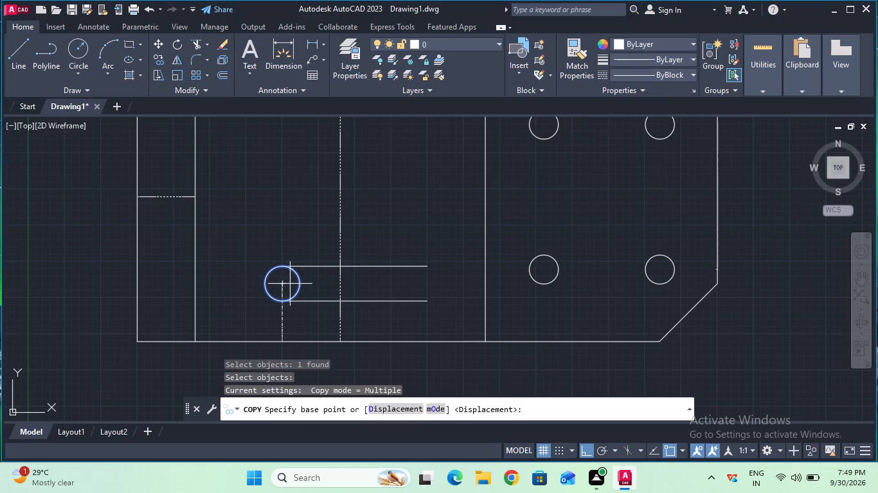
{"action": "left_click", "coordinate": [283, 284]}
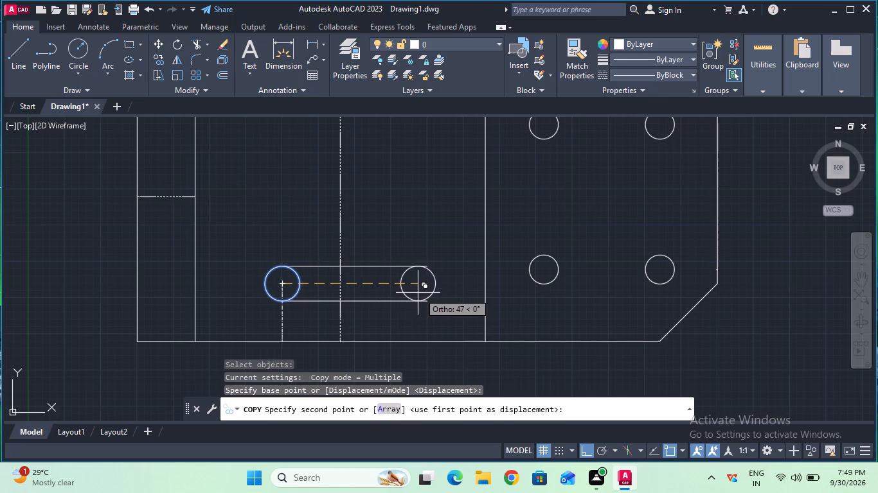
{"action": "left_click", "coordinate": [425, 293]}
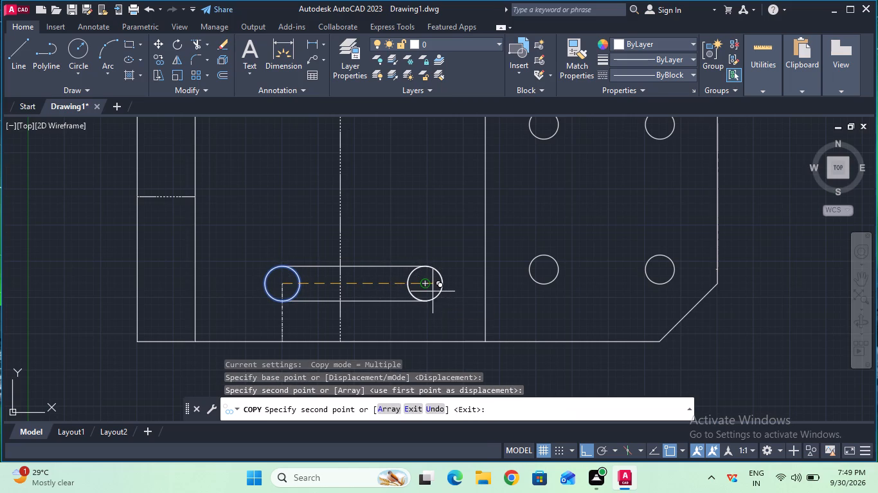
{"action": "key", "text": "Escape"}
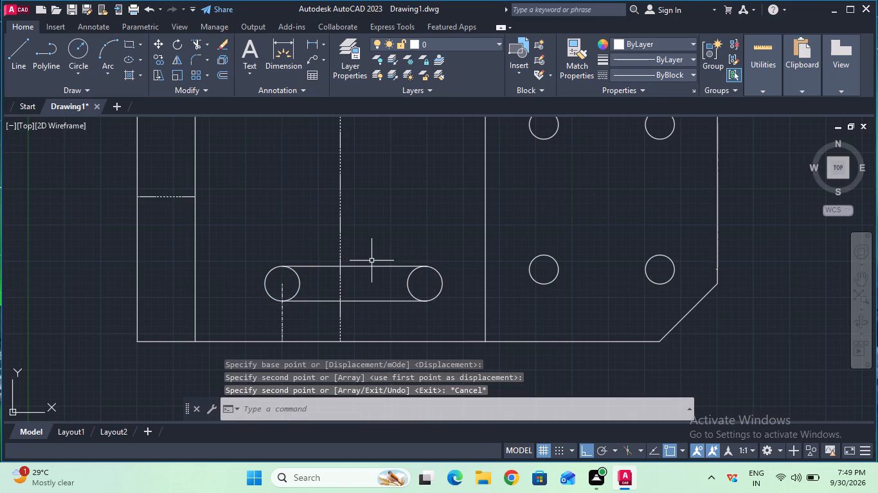
Measure the horizontal center-to-center distance between the 6 mm radius circle and its copy.
{"action": "left_click", "coordinate": [312, 45]}
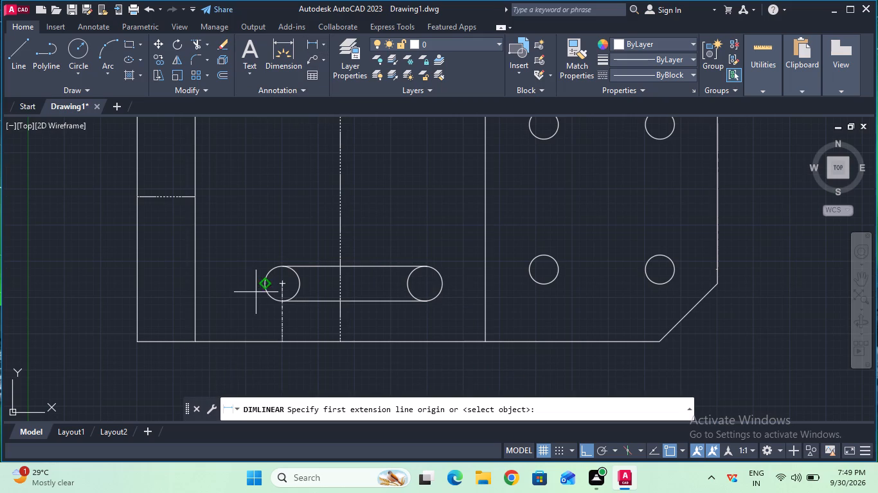
{"action": "left_click", "coordinate": [280, 284]}
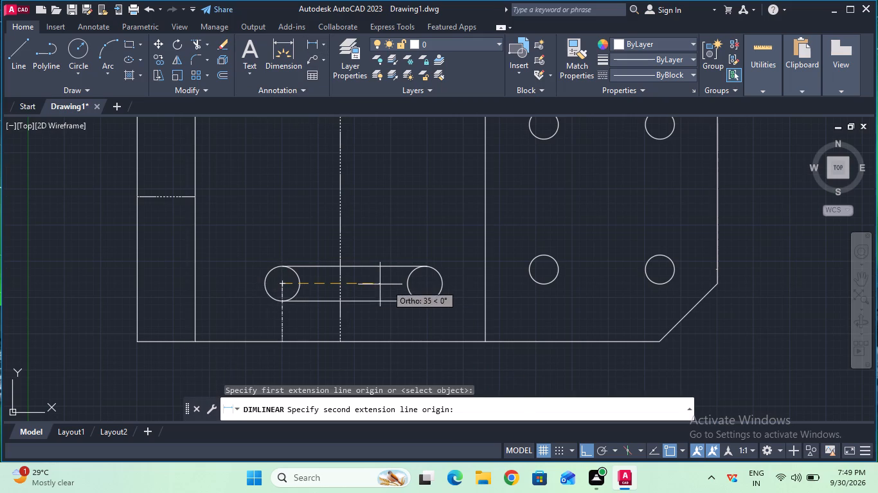
{"action": "left_click", "coordinate": [423, 281]}
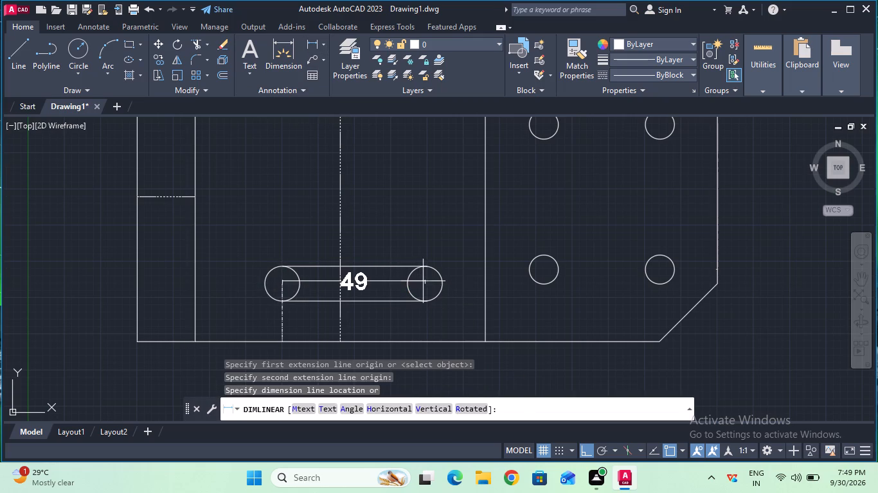
{"action": "key", "text": "Escape"}
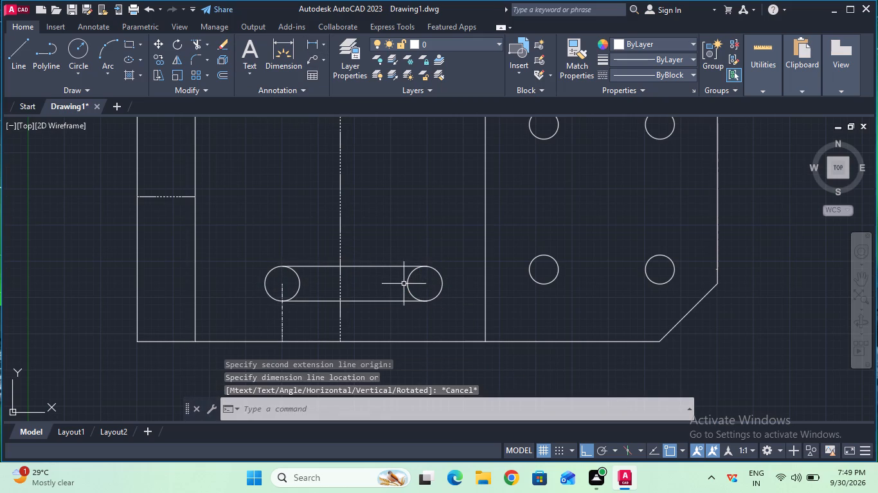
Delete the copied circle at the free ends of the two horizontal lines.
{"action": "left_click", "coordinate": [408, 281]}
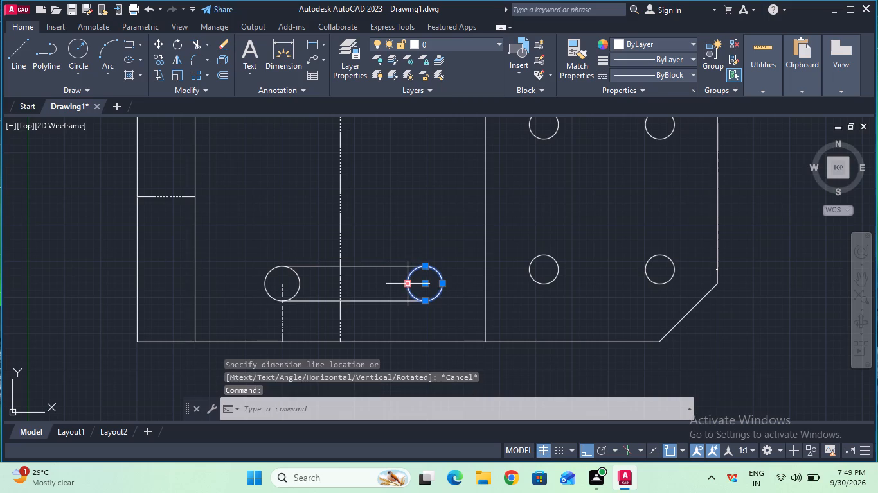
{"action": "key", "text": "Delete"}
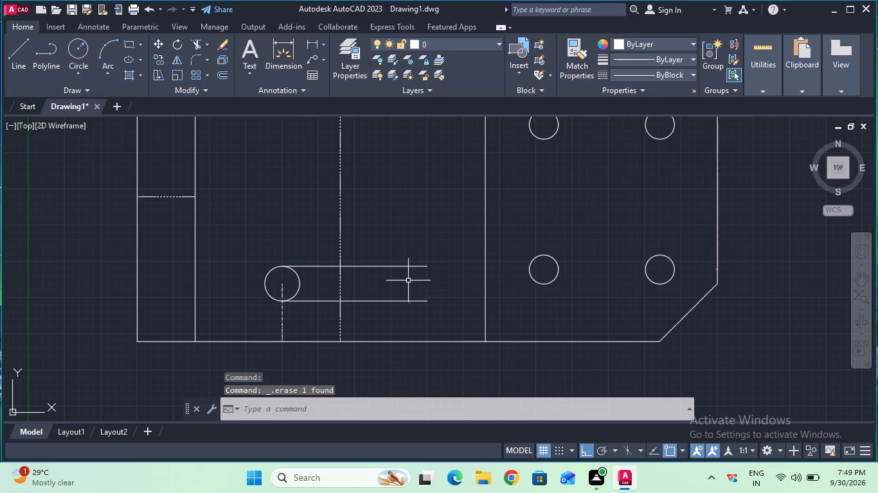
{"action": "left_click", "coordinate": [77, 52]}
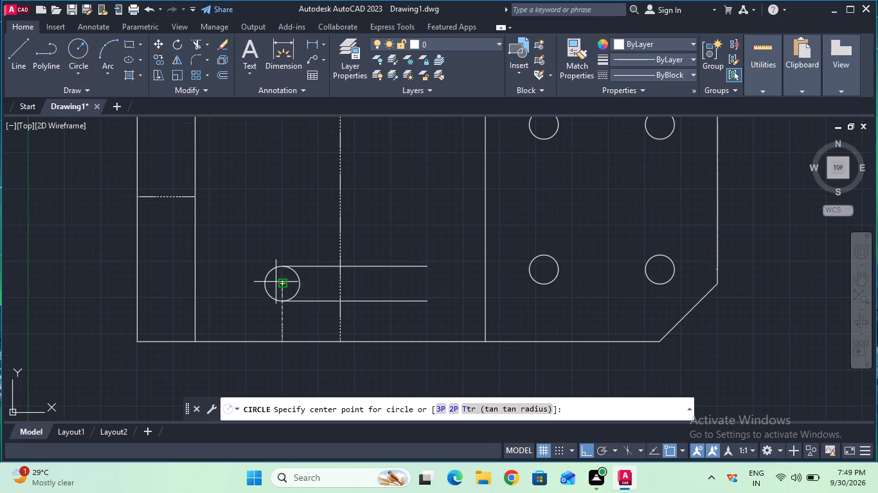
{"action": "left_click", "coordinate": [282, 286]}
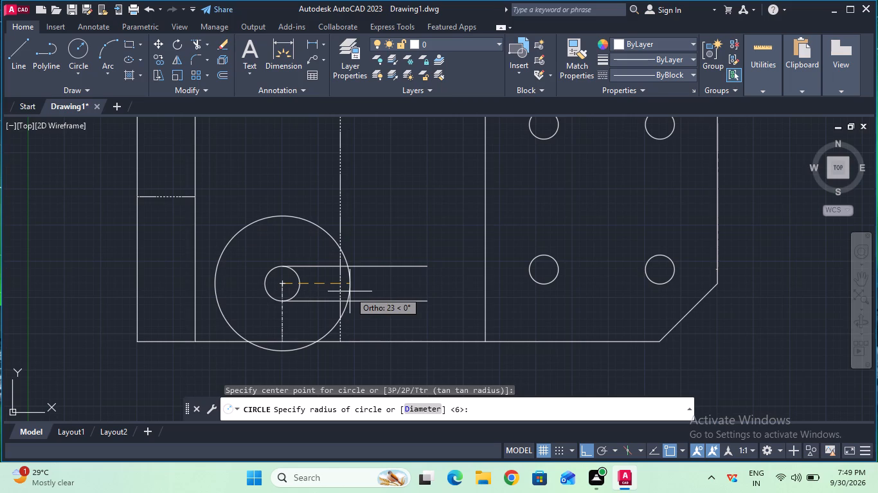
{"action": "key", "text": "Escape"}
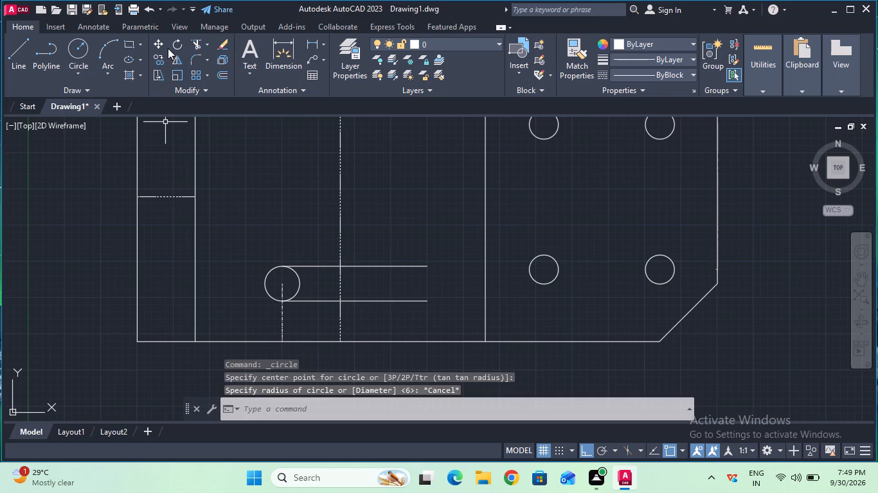
Copy the 6 mm radius circle 50 mm rightward from its center to the free ends of the two horizontal lines.
{"action": "left_click", "coordinate": [161, 57]}
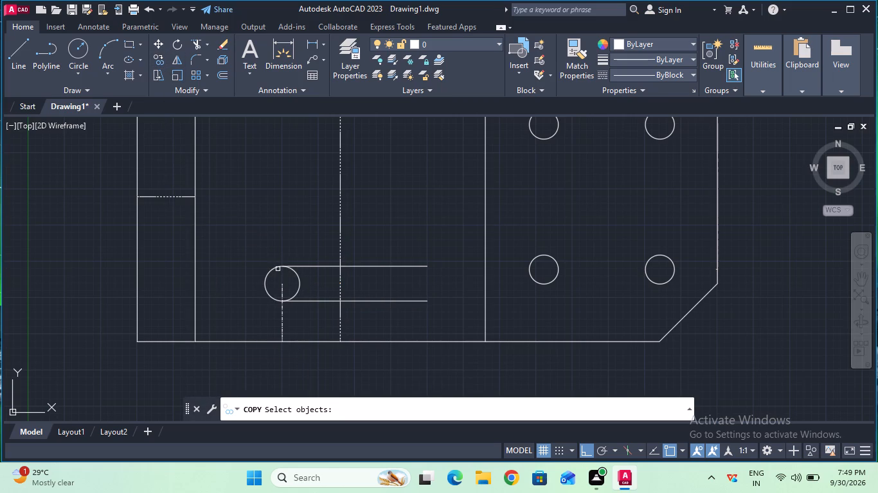
{"action": "left_click", "coordinate": [277, 267]}
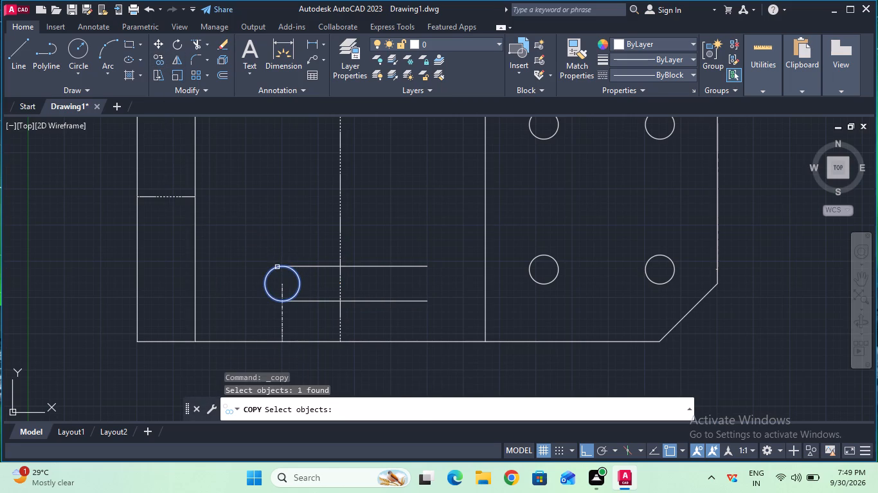
{"action": "key", "text": "Return"}
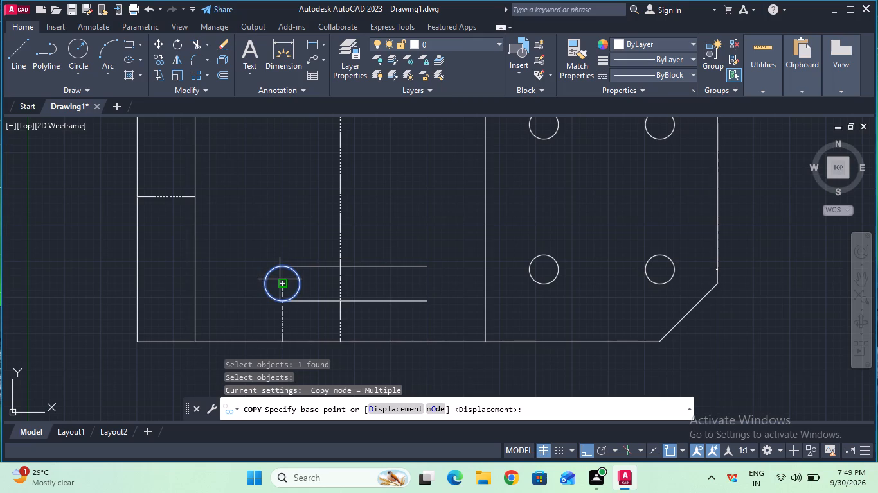
{"action": "left_click", "coordinate": [280, 282]}
{"action": "type", "text": "50"}
{"action": "key", "text": "Return"}
{"action": "key", "text": "Escape"}
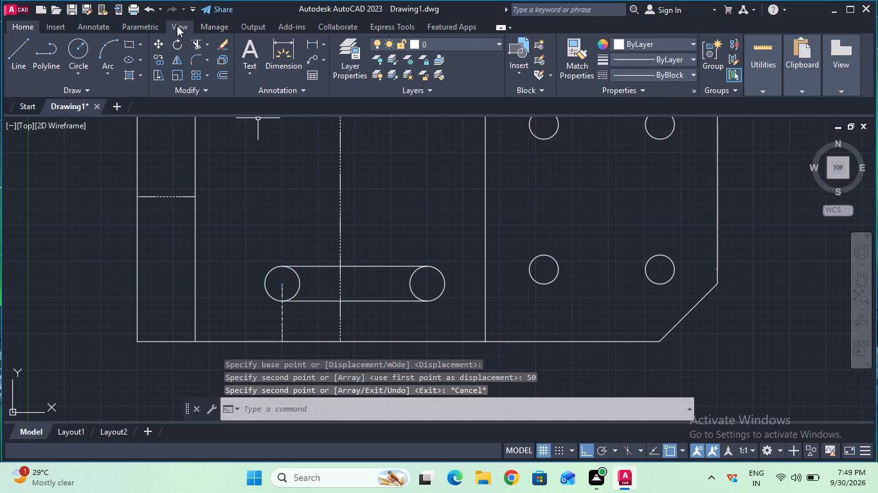
Trim the inner halves of both 6 mm radius circles to form a closed slot outline.
{"action": "left_click", "coordinate": [192, 37]}
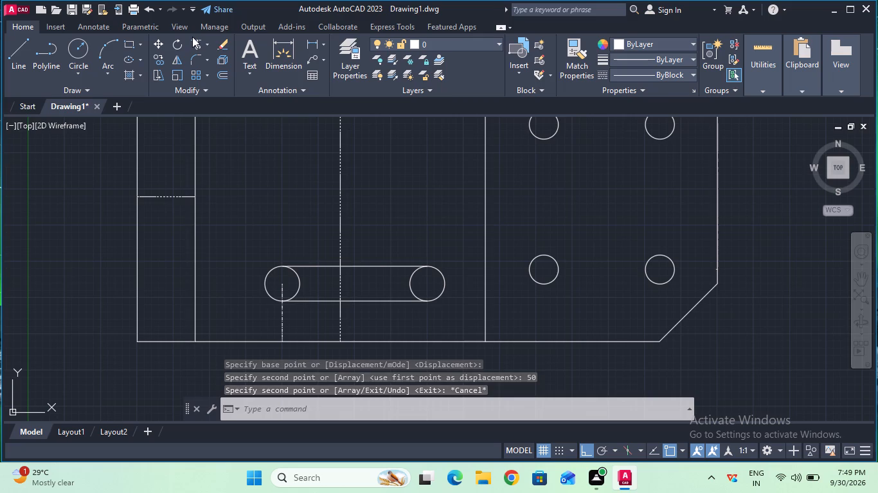
{"action": "left_click", "coordinate": [198, 43]}
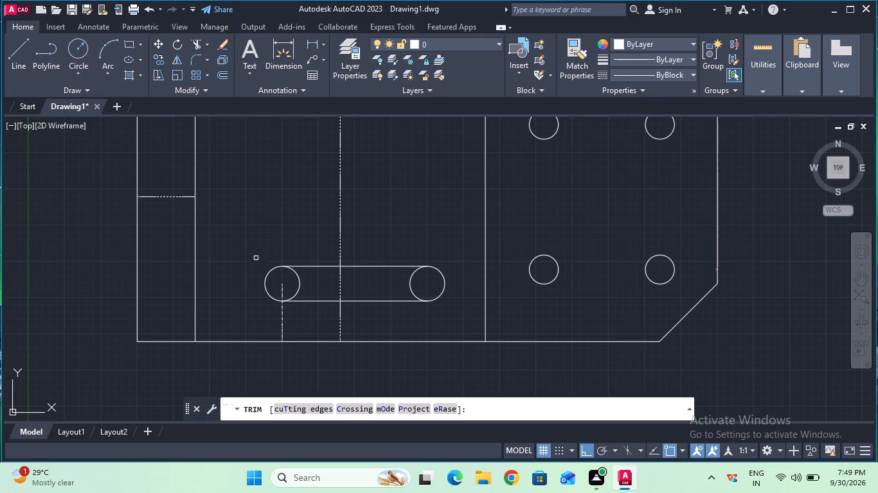
{"action": "left_click", "coordinate": [299, 288]}
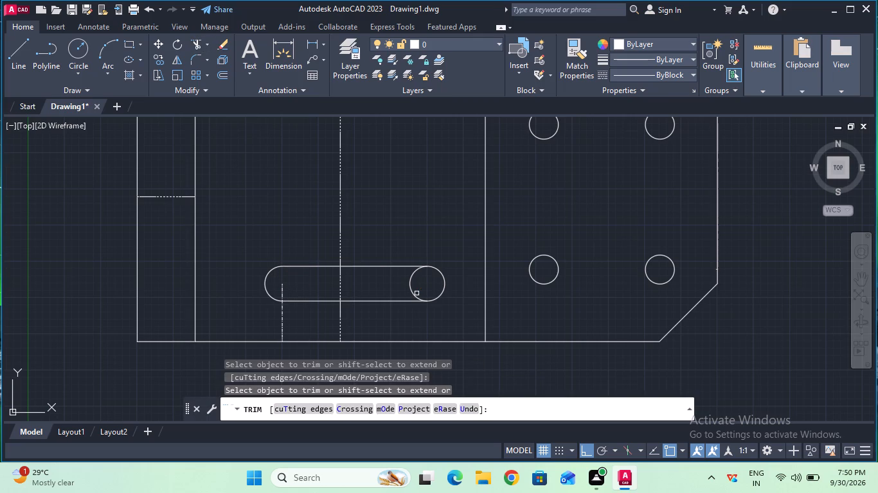
{"action": "left_click", "coordinate": [415, 293]}
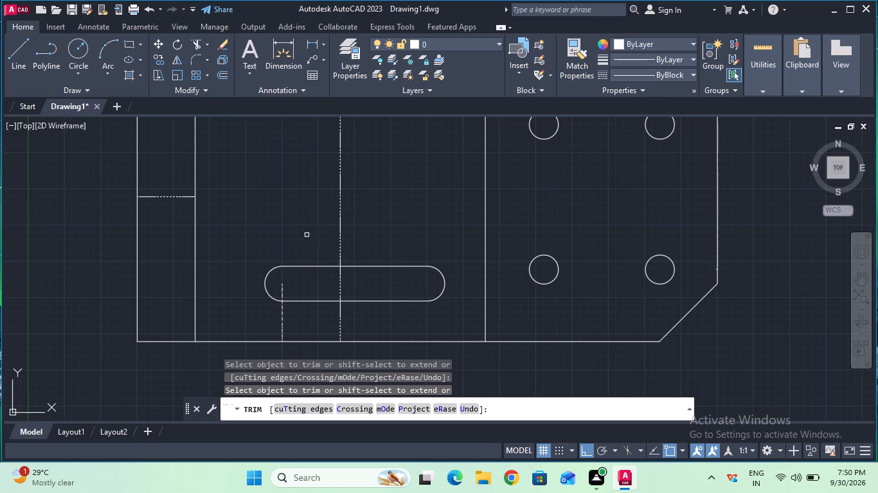
Add a centerline between the slot's upper and lower horizontal lines.
{"action": "key", "text": "Escape"}
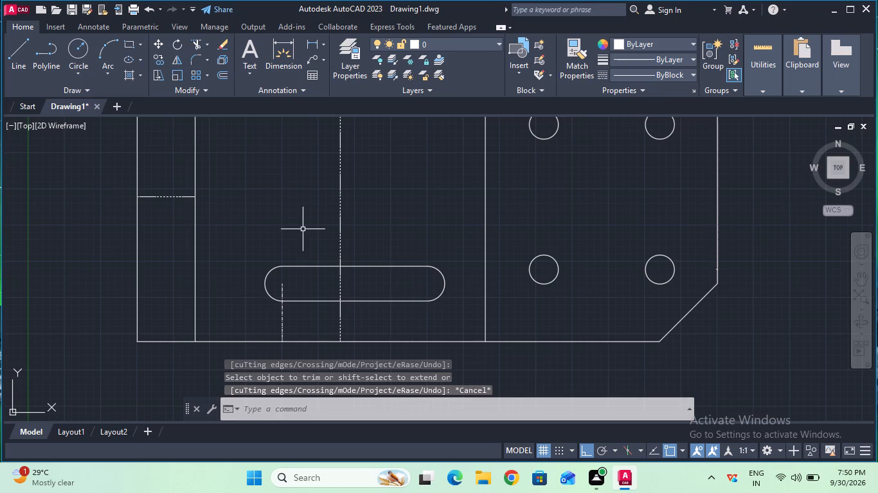
{"action": "type", "text": "cl"}
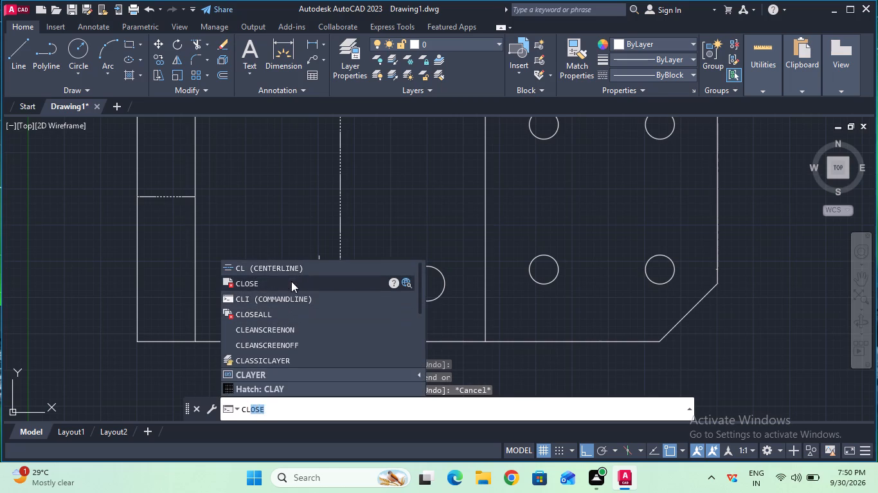
{"action": "left_click", "coordinate": [292, 268]}
{"action": "left_click", "coordinate": [357, 268]}
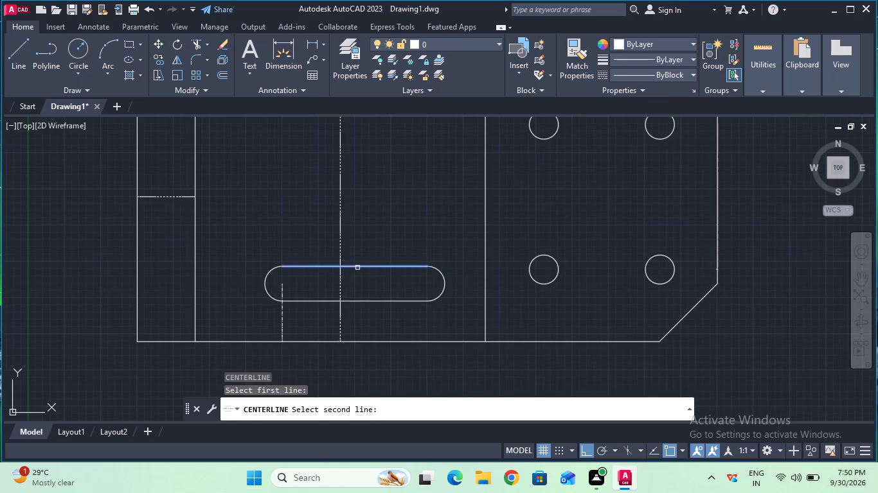
{"action": "left_click", "coordinate": [357, 302]}
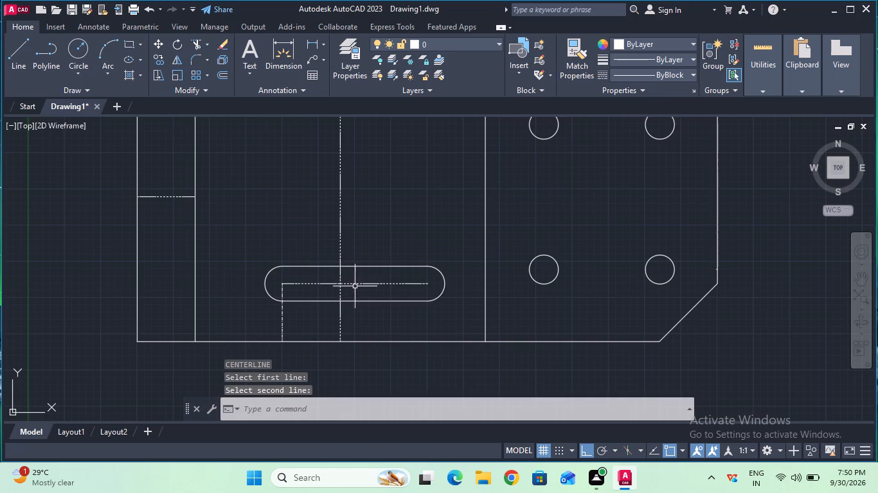
{"action": "key", "text": "Escape"}
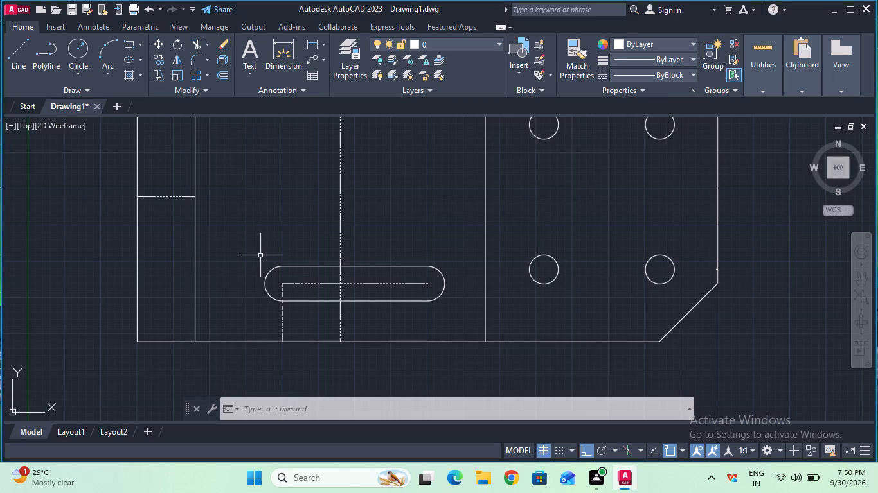
Join the slot's two lines and two end arcs into a single polyline.
{"action": "scroll", "coordinate": [260, 255], "scroll_direction": "down", "scroll_amount": 1, "text": "ctrl"}
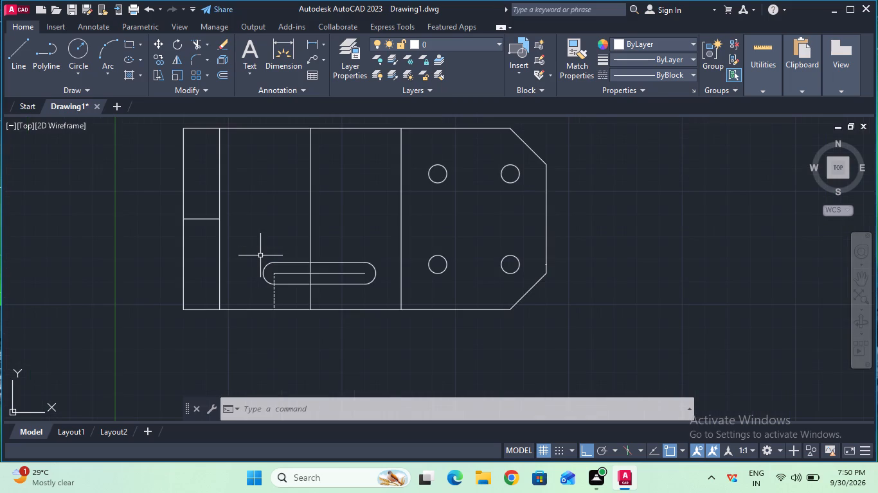
{"action": "left_click", "coordinate": [257, 253]}
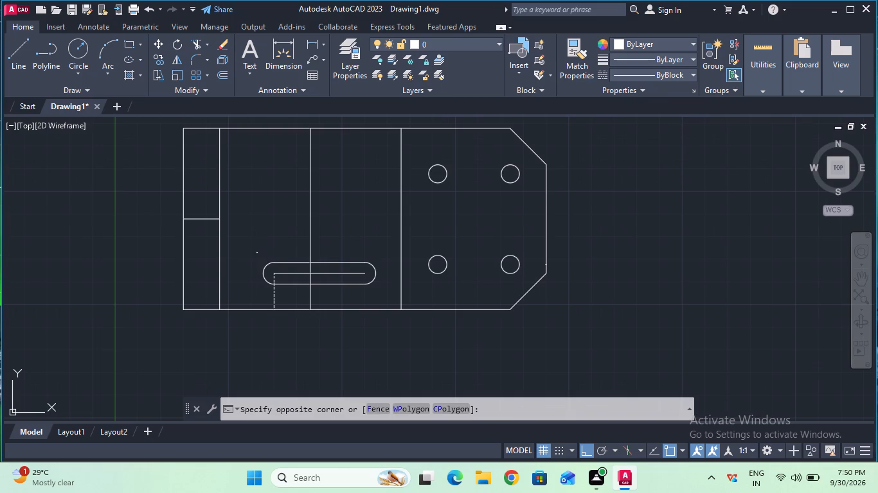
{"action": "left_click", "coordinate": [389, 298]}
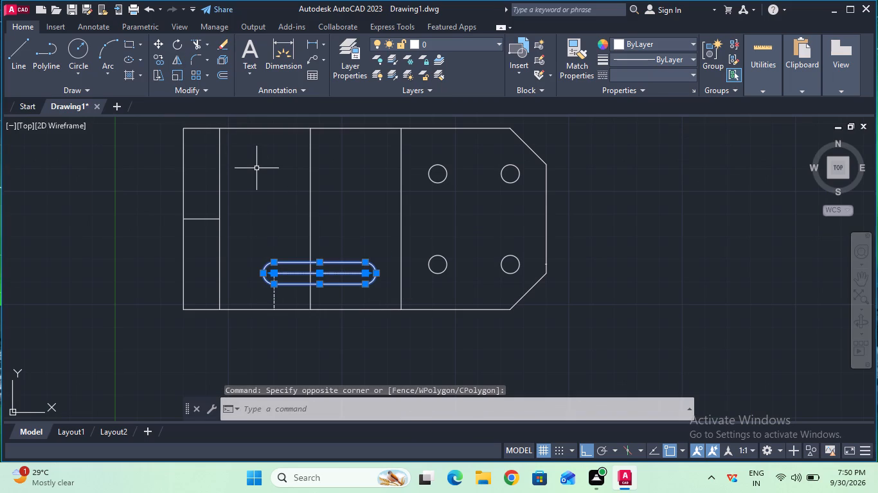
{"action": "key", "text": "Escape"}
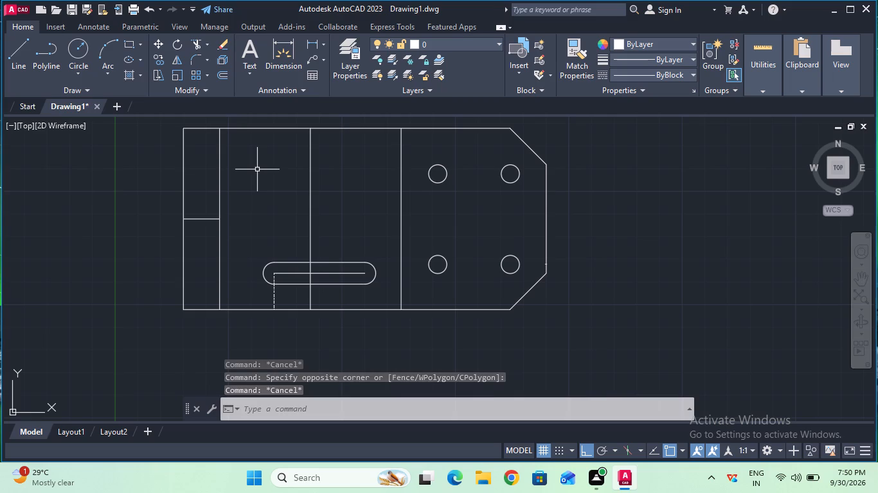
{"action": "double_click", "coordinate": [243, 248]}
{"action": "left_click", "coordinate": [391, 295]}
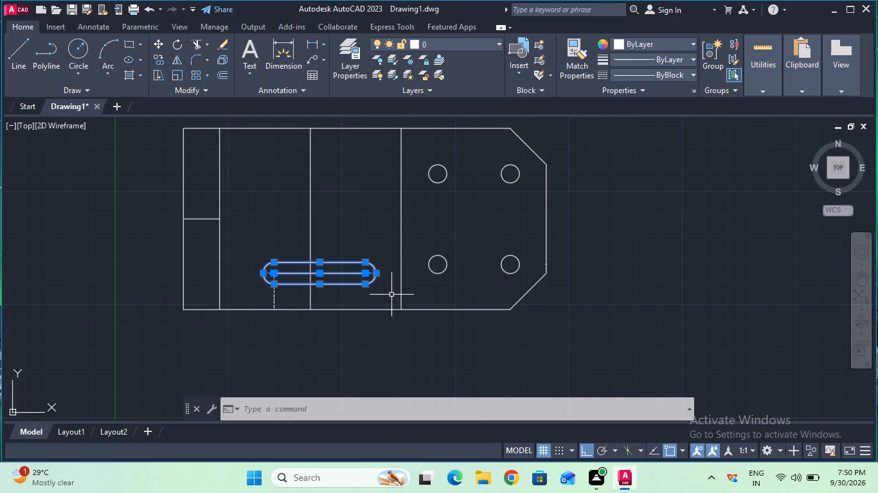
{"action": "type", "text": "joi"}
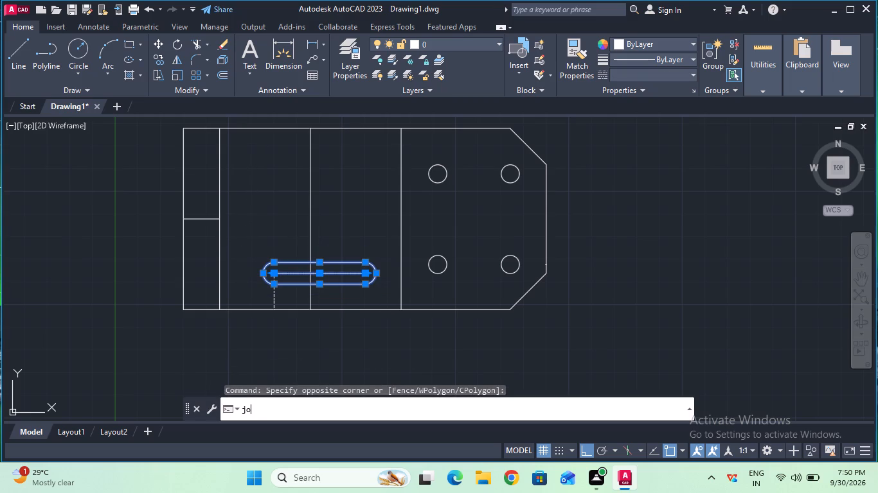
{"action": "left_click", "coordinate": [264, 385]}
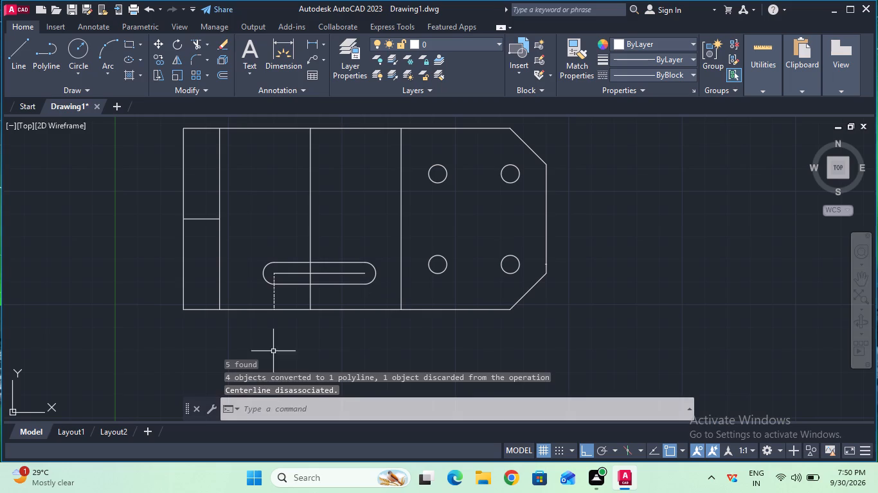
Copy the slot polyline 60 mm upward, using the midpoint of its horizontal centerline as base point.
{"action": "scroll", "coordinate": [292, 284], "scroll_direction": "up", "scroll_amount": 2, "text": "ctrl"}
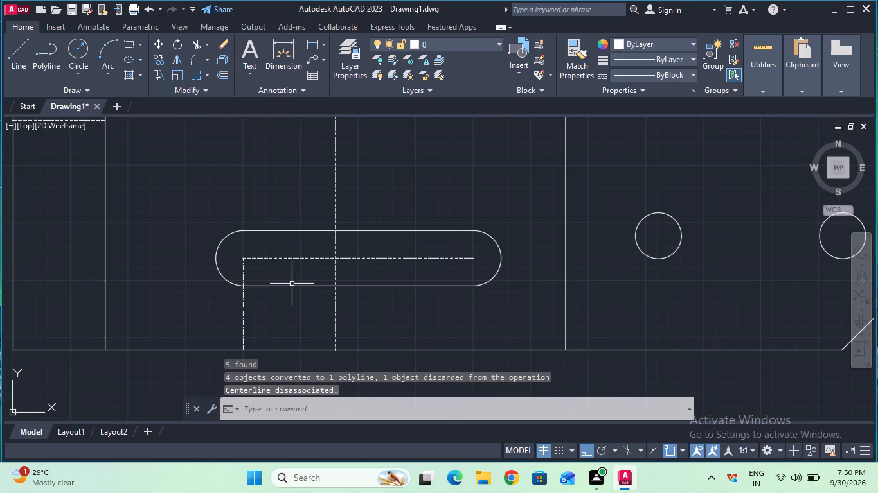
{"action": "scroll", "coordinate": [292, 284], "scroll_direction": "down", "scroll_amount": 1, "text": "ctrl"}
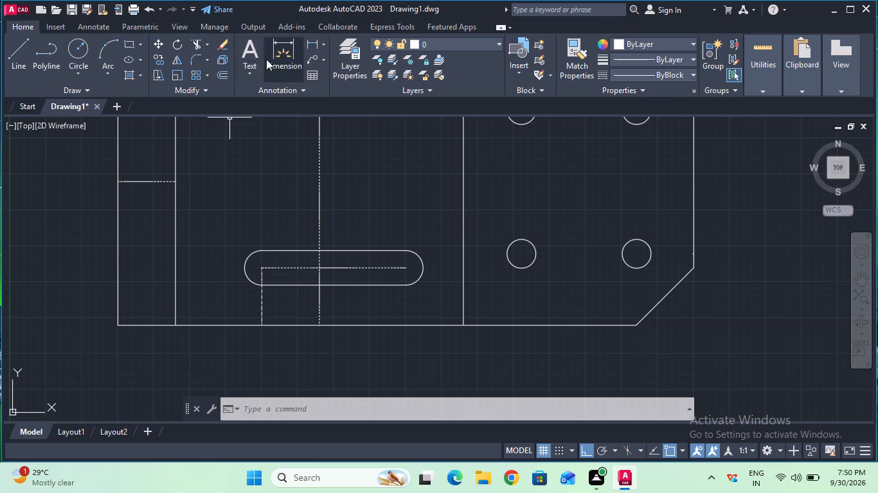
{"action": "left_click", "coordinate": [156, 58]}
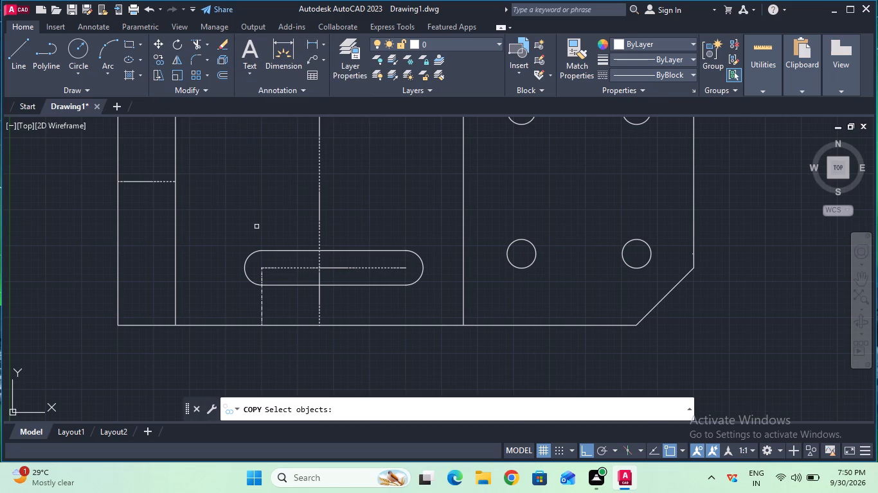
{"action": "left_click", "coordinate": [283, 250]}
{"action": "key", "text": "Return"}
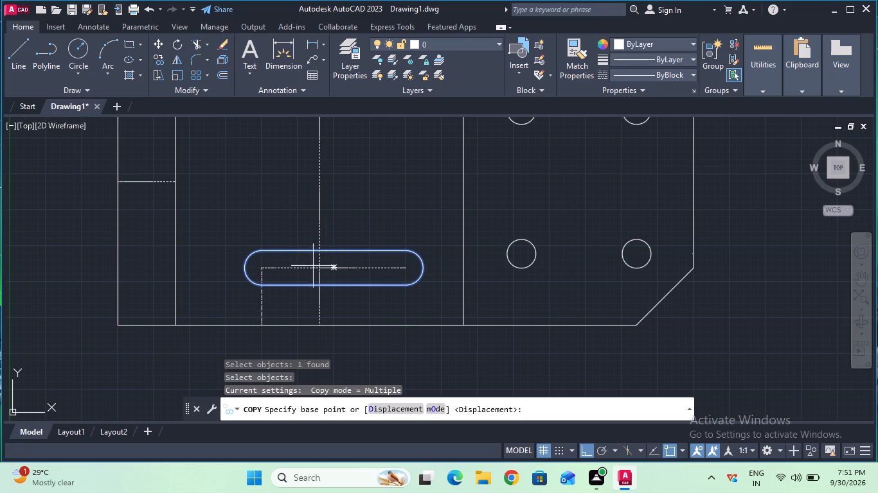
{"action": "left_click", "coordinate": [333, 268]}
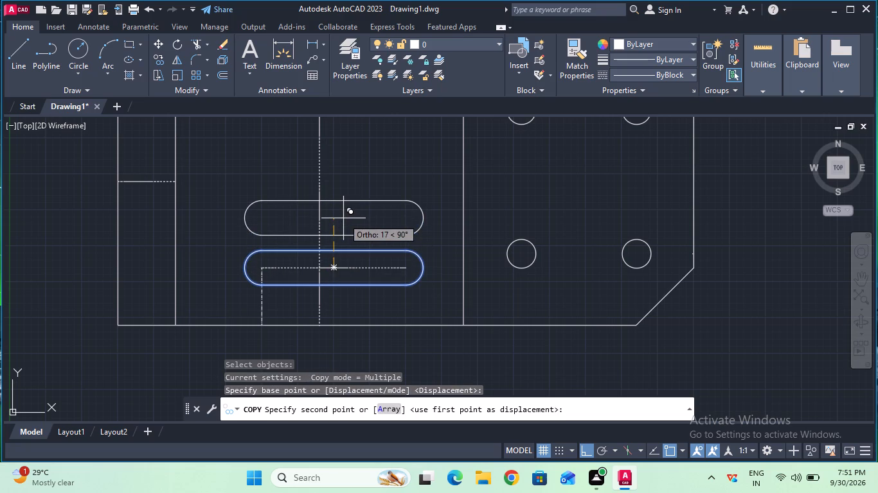
{"action": "key", "text": "6"}
{"action": "key", "text": "0"}
{"action": "key", "text": "Return"}
{"action": "scroll", "coordinate": [343, 218], "scroll_direction": "down", "scroll_amount": 3, "text": "ctrl"}
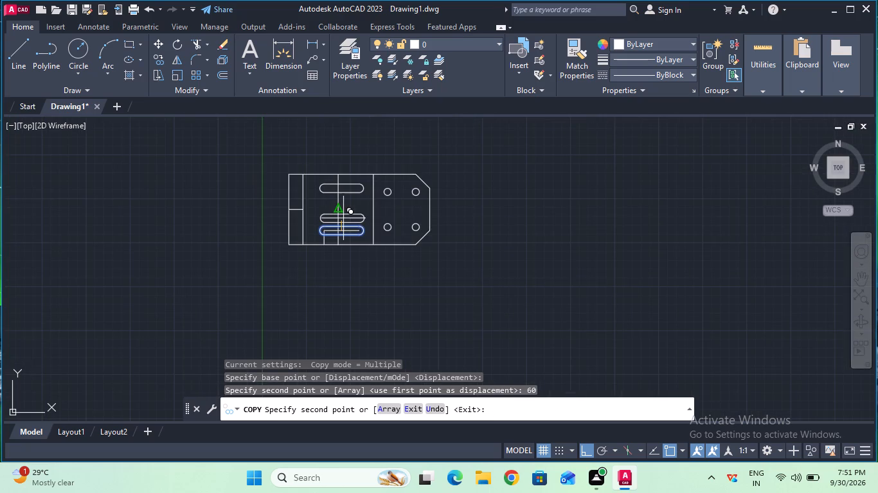
{"action": "key", "text": "Escape"}
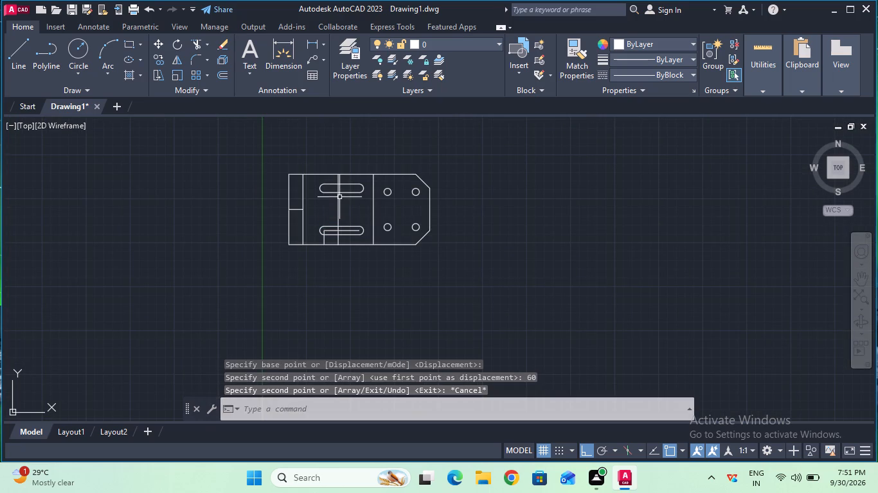
Explode and erase the full-height vertical centerline that crosses both slots.
{"action": "scroll", "coordinate": [350, 199], "scroll_direction": "up", "scroll_amount": 1, "text": "ctrl"}
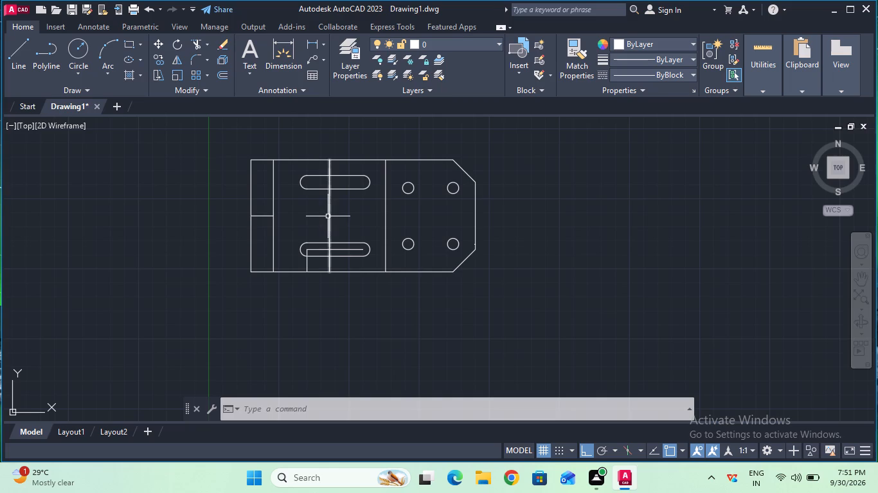
{"action": "left_click", "coordinate": [328, 216]}
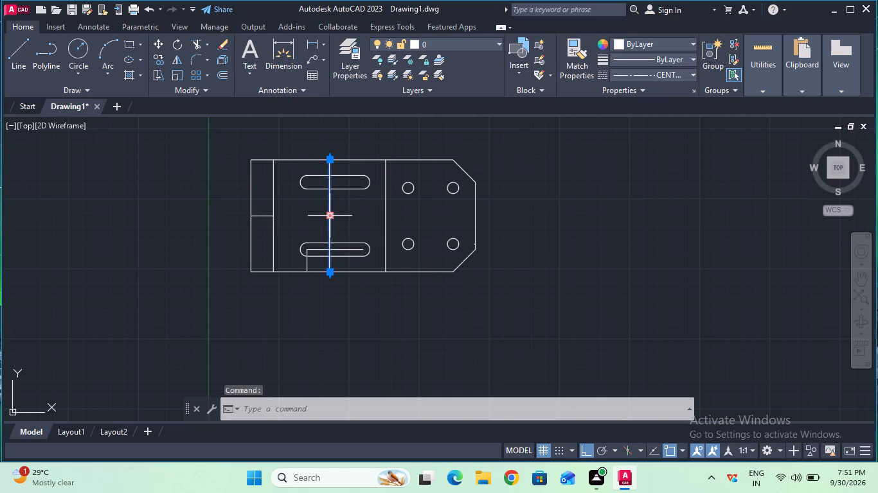
{"action": "type", "text": "ex"}
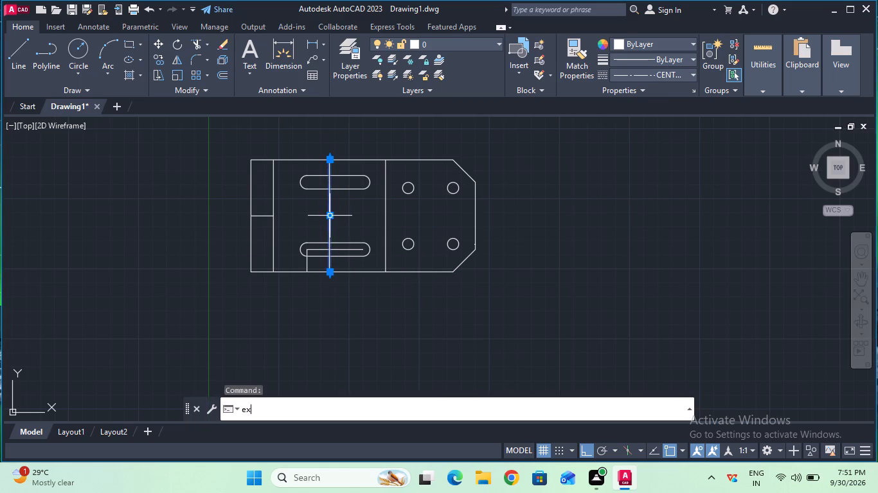
{"action": "left_click", "coordinate": [279, 279]}
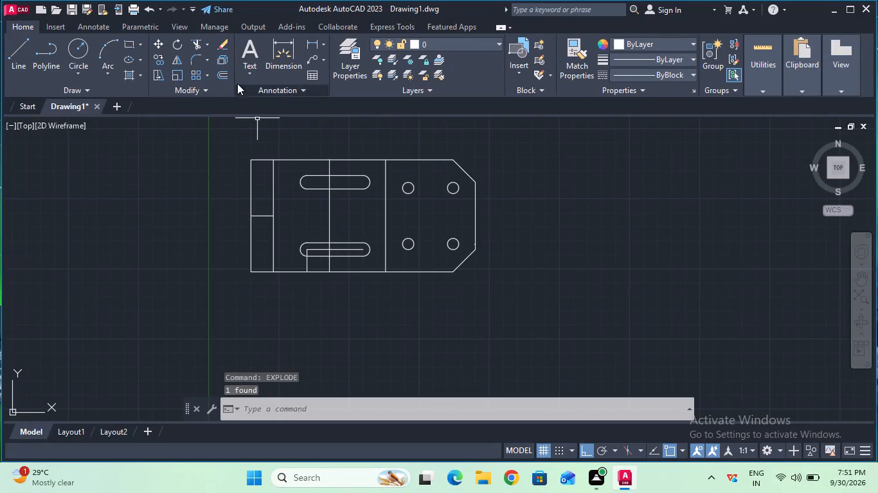
{"action": "left_click", "coordinate": [224, 49]}
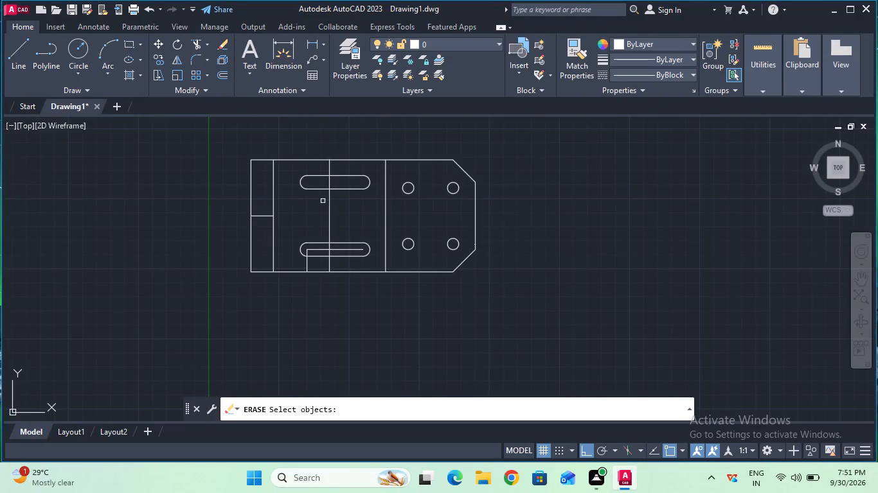
{"action": "left_click", "coordinate": [329, 204]}
{"action": "key", "text": "Return"}
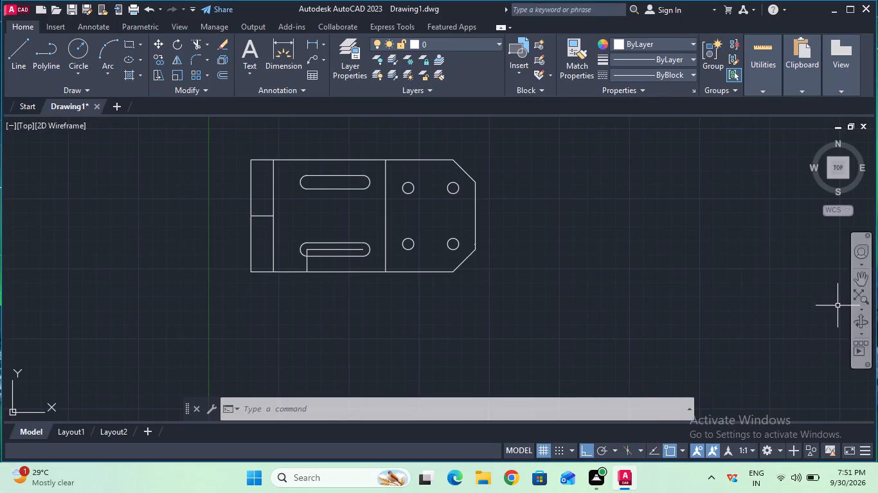
Switch the linetype to CENTER and draw a vertical projection line downward from the plate's lower-left corner.
{"action": "left_click", "coordinate": [858, 284]}
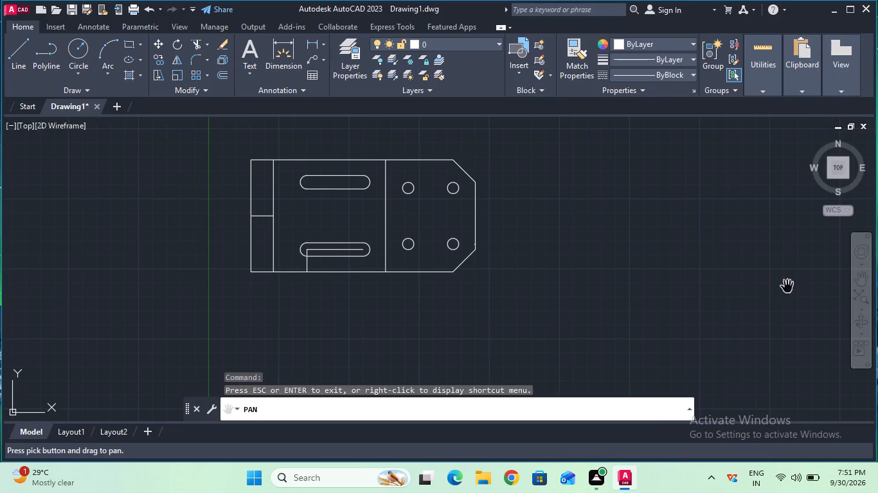
{"action": "left_click_drag", "start_coordinate": [463, 342], "coordinate": [480, 284]}
{"action": "key", "text": "Escape"}
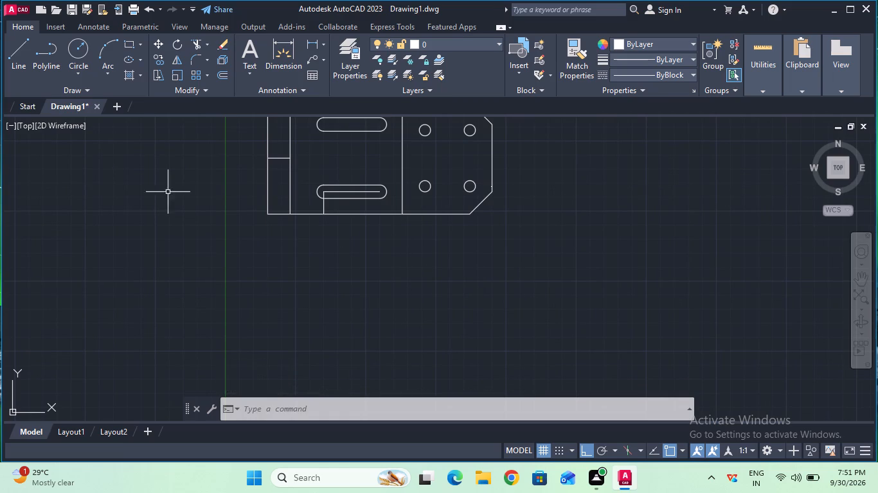
{"action": "left_click", "coordinate": [17, 71]}
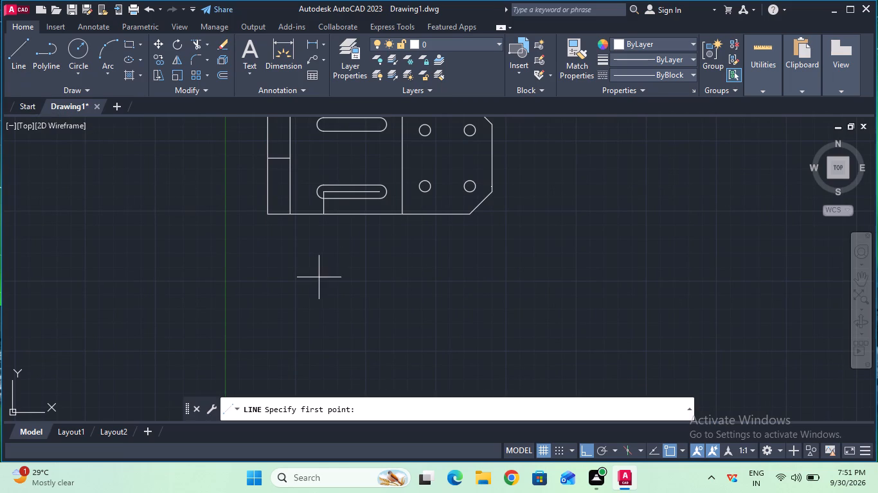
{"action": "key", "text": "Escape"}
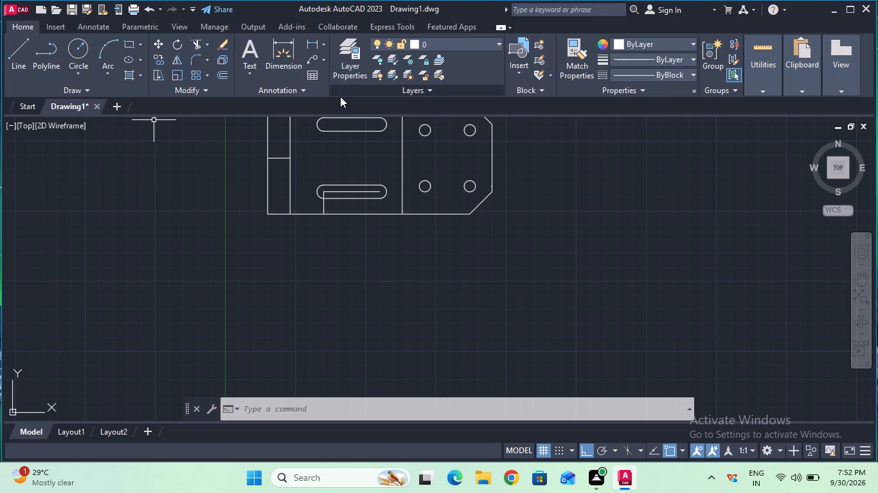
{"action": "left_click", "coordinate": [634, 77]}
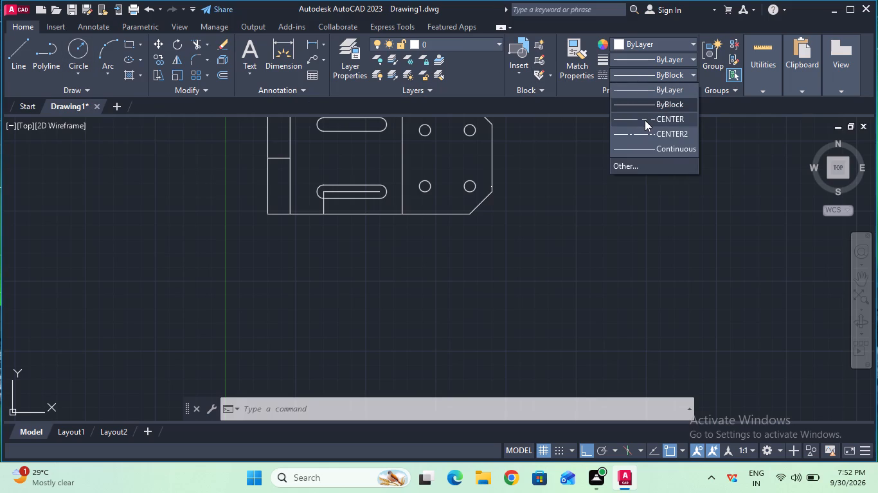
{"action": "left_click", "coordinate": [645, 120]}
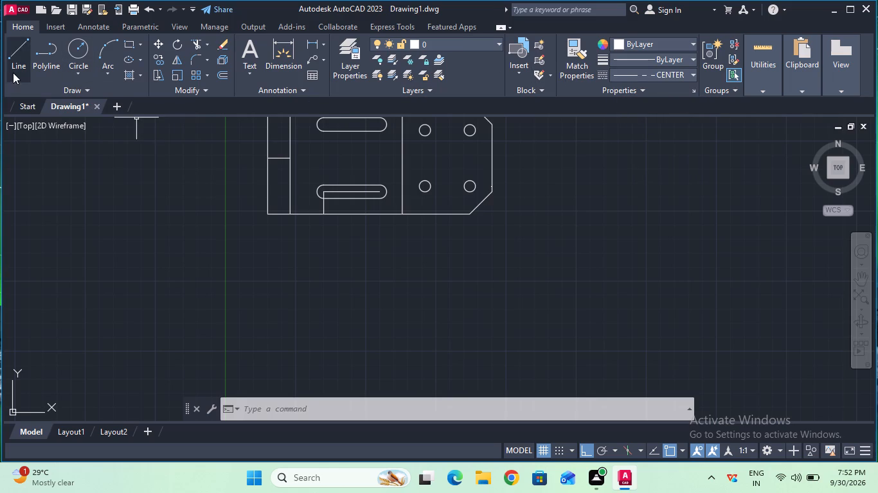
{"action": "left_click", "coordinate": [13, 72]}
{"action": "left_click", "coordinate": [268, 218]}
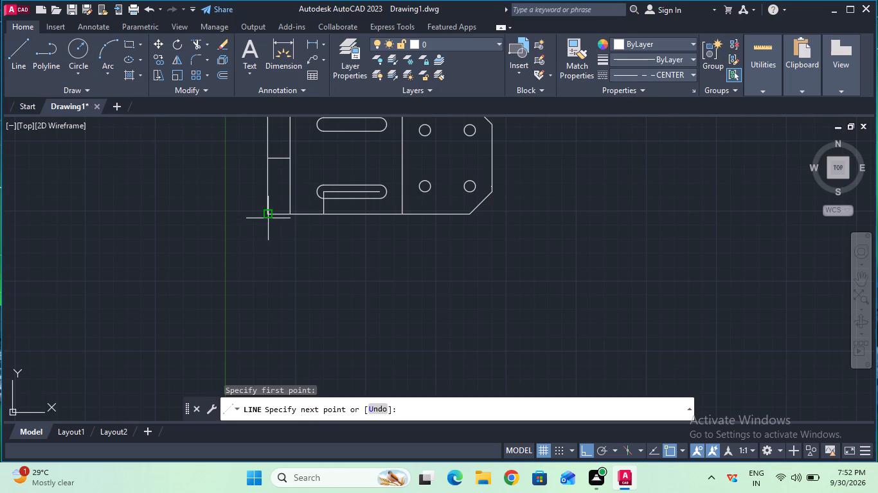
{"action": "left_click", "coordinate": [264, 286]}
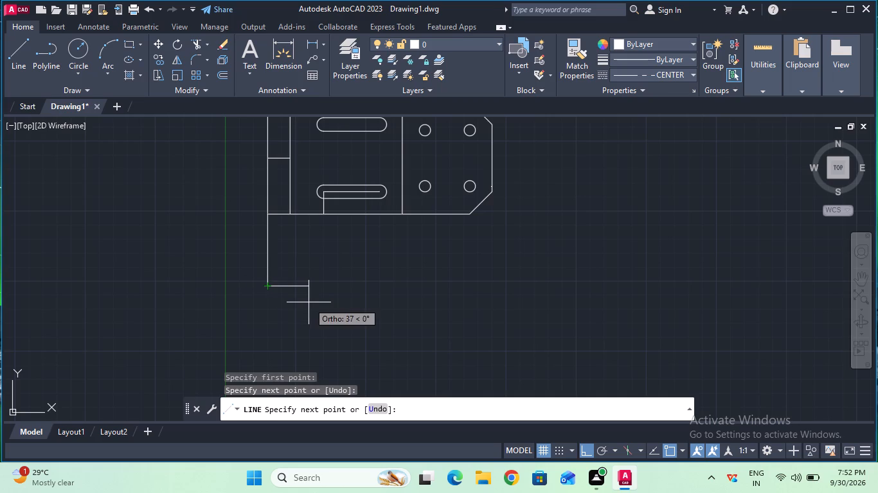
{"action": "key", "text": "Escape"}
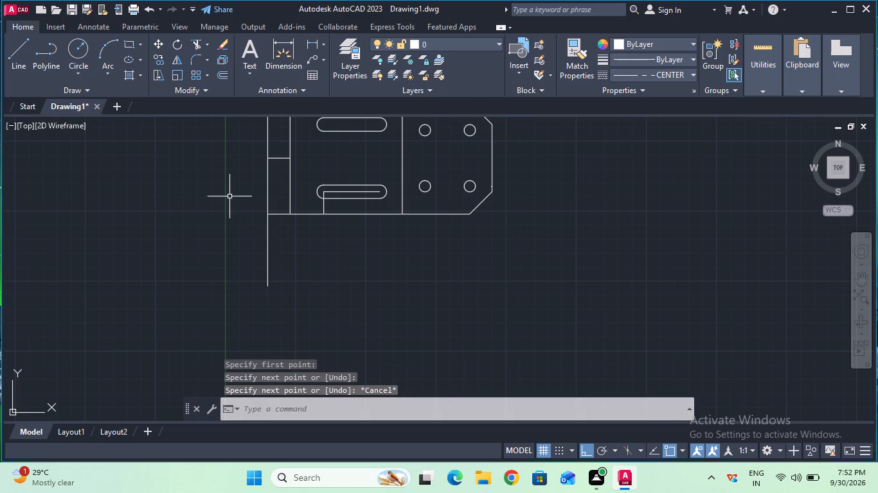
Draw a second vertical projection line down from where the plate's inner left vertical line meets the bottom edge, matching the first line's depth.
{"action": "left_click", "coordinate": [22, 67]}
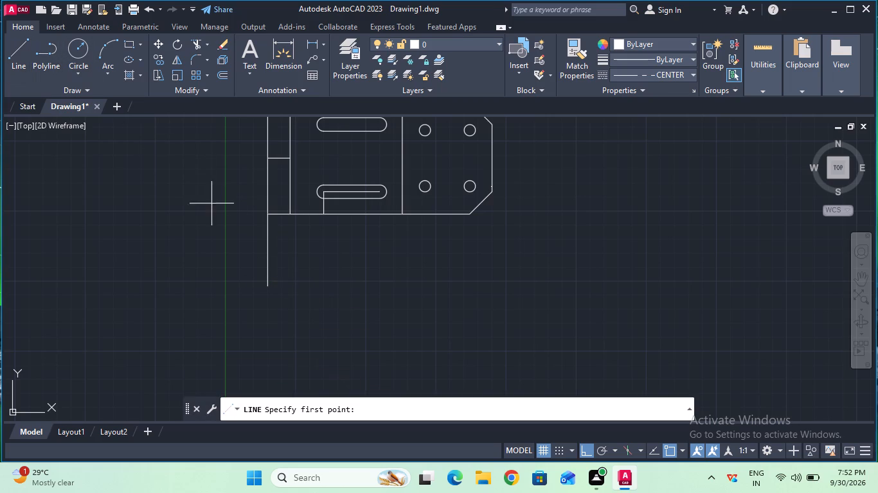
{"action": "left_click", "coordinate": [287, 216]}
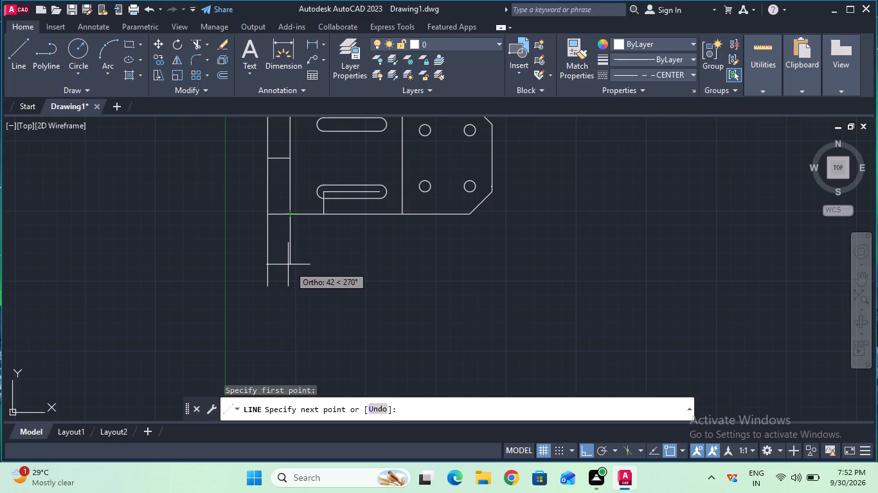
{"action": "left_click", "coordinate": [294, 286]}
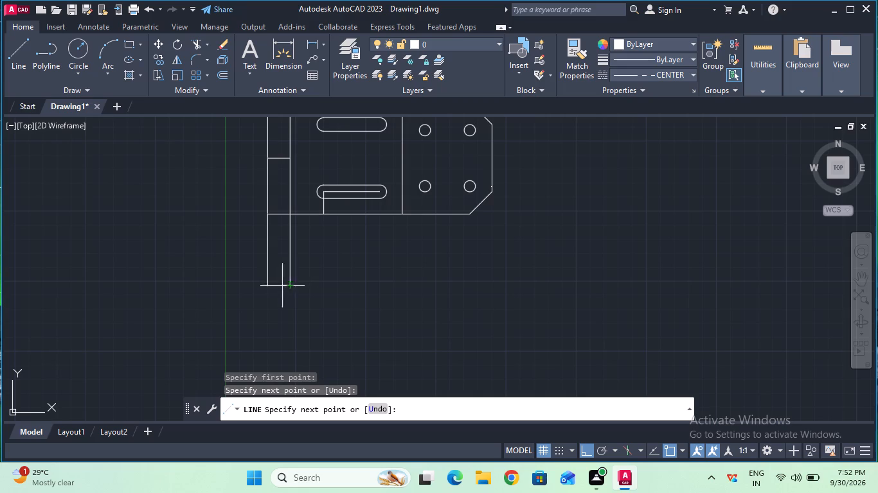
{"action": "key", "text": "Escape"}
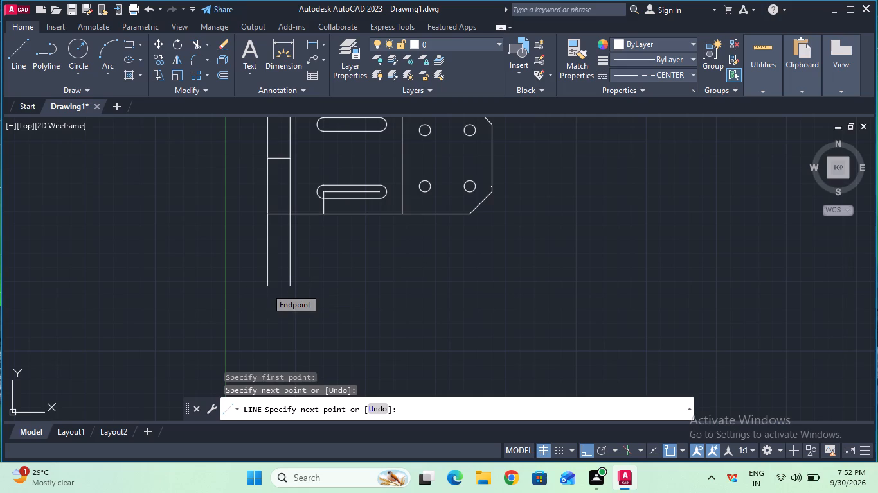
{"action": "left_click", "coordinate": [246, 114]}
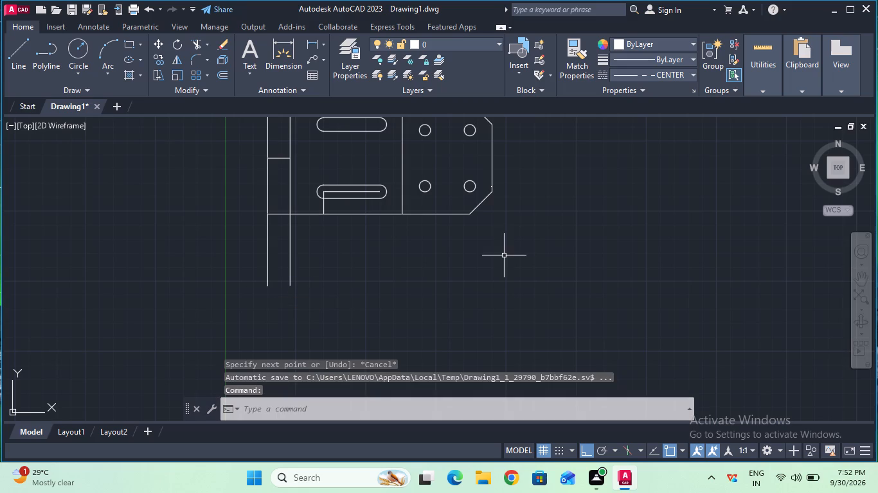
Switch the linetype to ByBlock and draw a 20 mm horizontal line rightward from the lower end of the left projection line.
{"action": "left_click", "coordinate": [863, 275]}
{"action": "left_click_drag", "start_coordinate": [292, 268], "coordinate": [307, 285]}
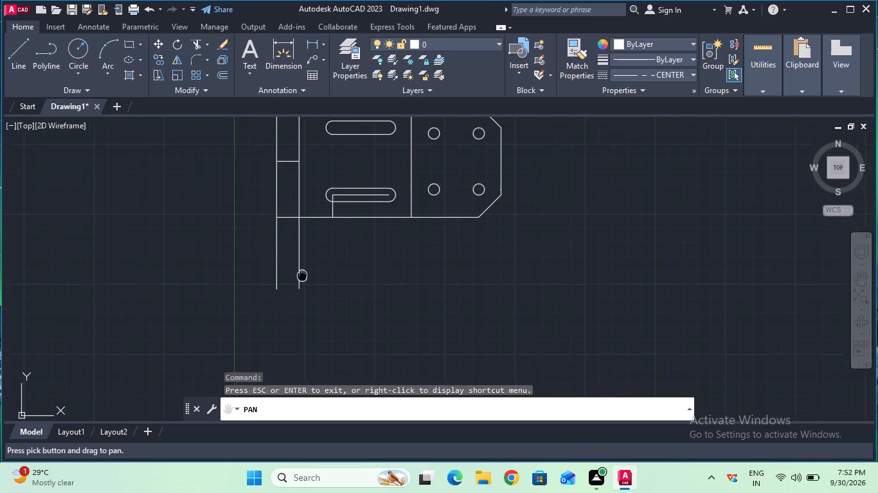
{"action": "left_click_drag", "start_coordinate": [307, 285], "coordinate": [307, 286]}
{"action": "scroll", "coordinate": [307, 286], "scroll_direction": "up", "scroll_amount": 2, "text": "ctrl"}
{"action": "key", "text": "Escape"}
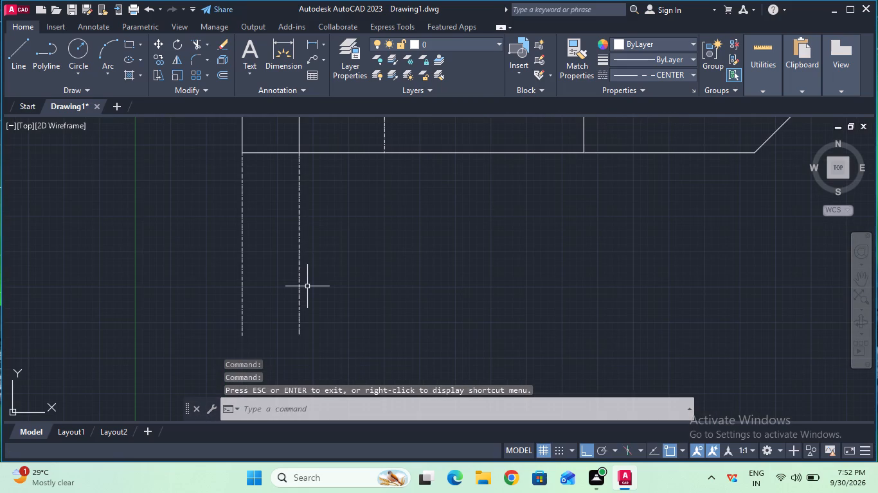
{"action": "left_click", "coordinate": [634, 76]}
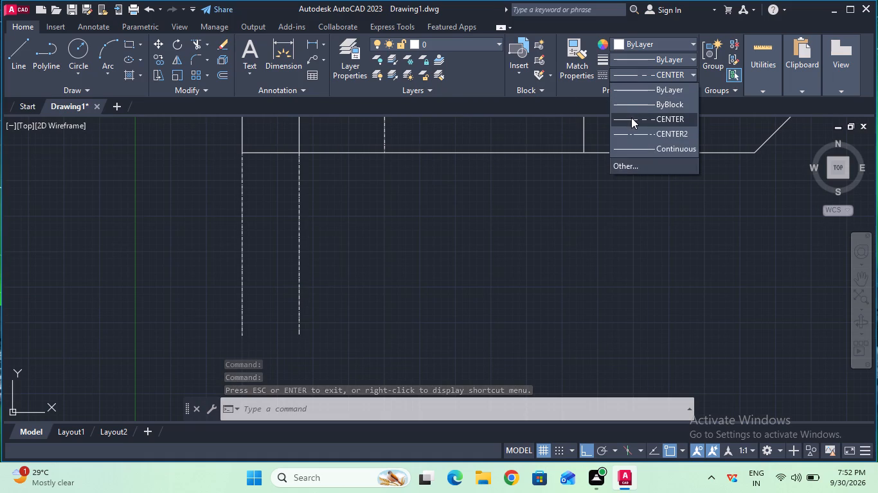
{"action": "left_click", "coordinate": [632, 105]}
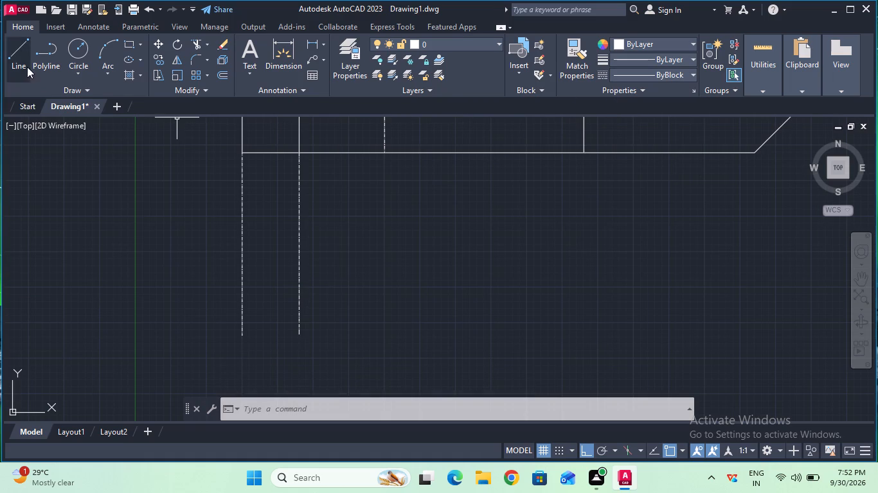
{"action": "left_click", "coordinate": [25, 67]}
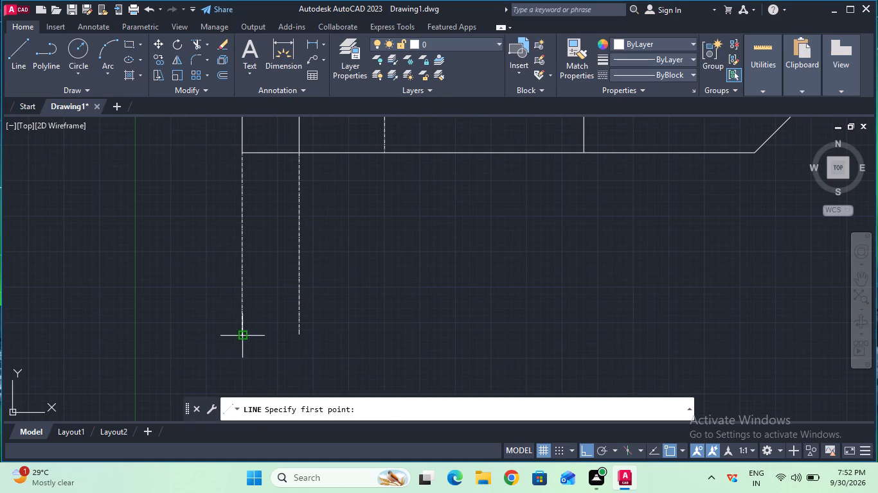
{"action": "left_click", "coordinate": [239, 334]}
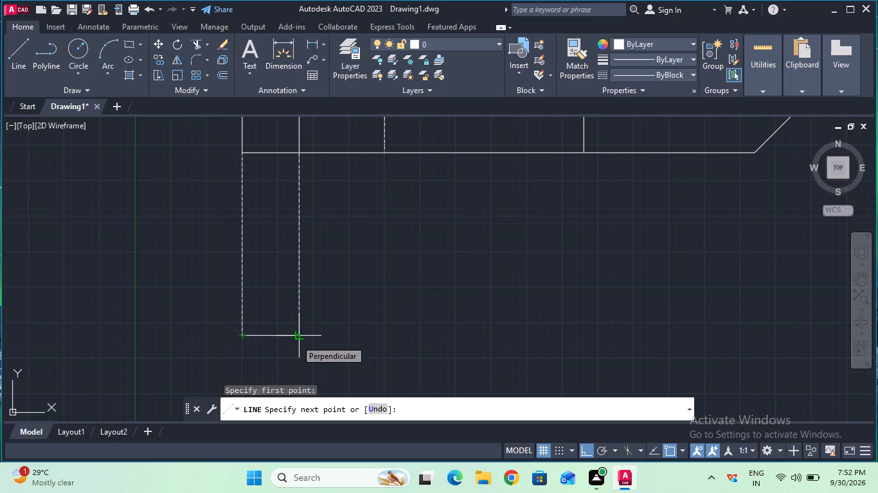
{"action": "type", "text": "20"}
{"action": "key", "text": "Return"}
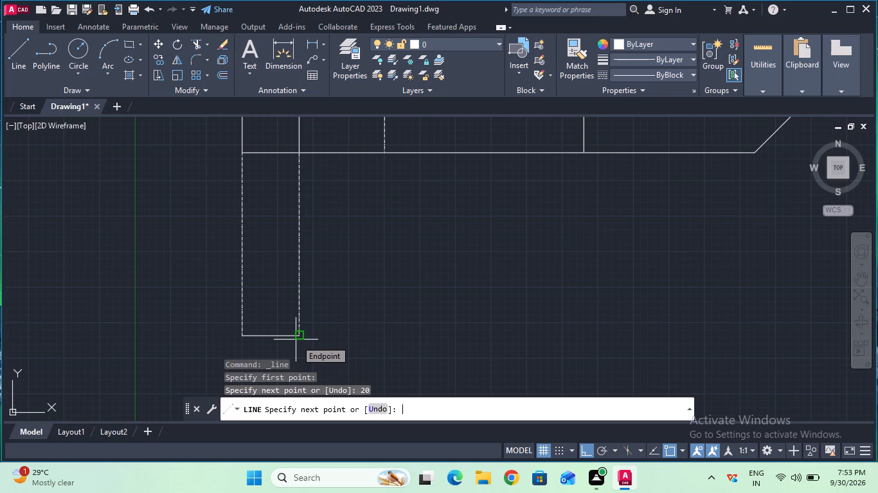
{"action": "key", "text": "Escape"}
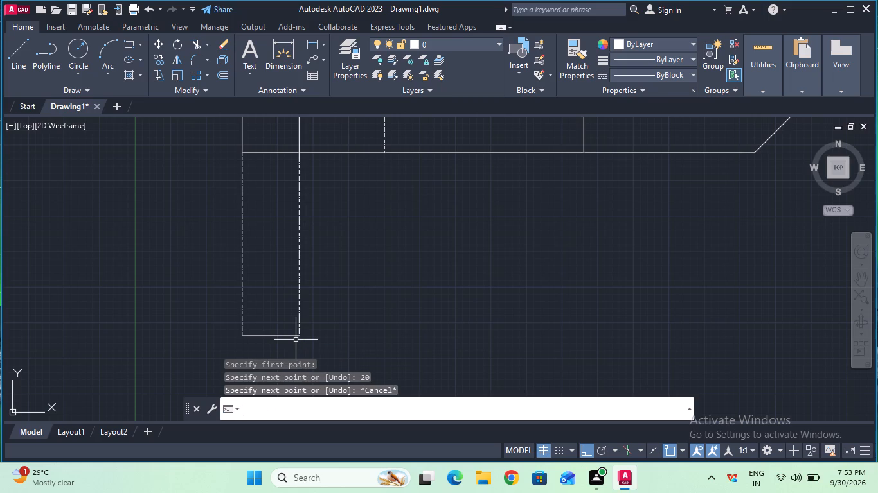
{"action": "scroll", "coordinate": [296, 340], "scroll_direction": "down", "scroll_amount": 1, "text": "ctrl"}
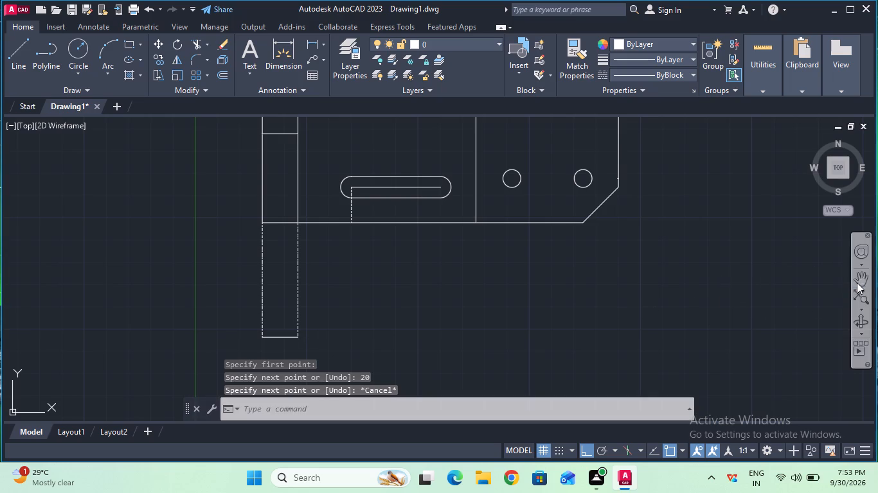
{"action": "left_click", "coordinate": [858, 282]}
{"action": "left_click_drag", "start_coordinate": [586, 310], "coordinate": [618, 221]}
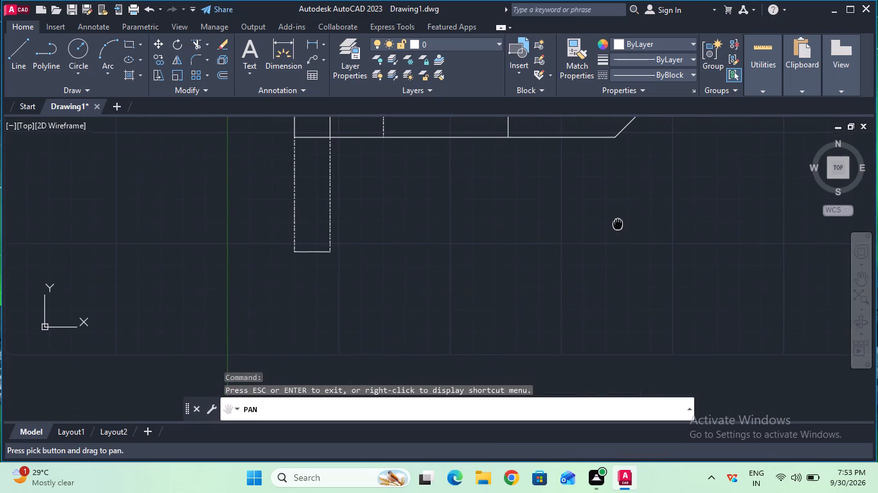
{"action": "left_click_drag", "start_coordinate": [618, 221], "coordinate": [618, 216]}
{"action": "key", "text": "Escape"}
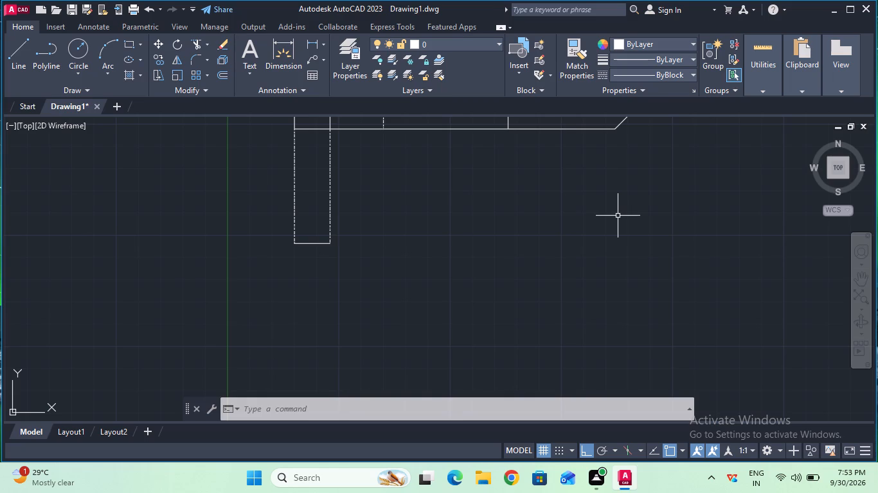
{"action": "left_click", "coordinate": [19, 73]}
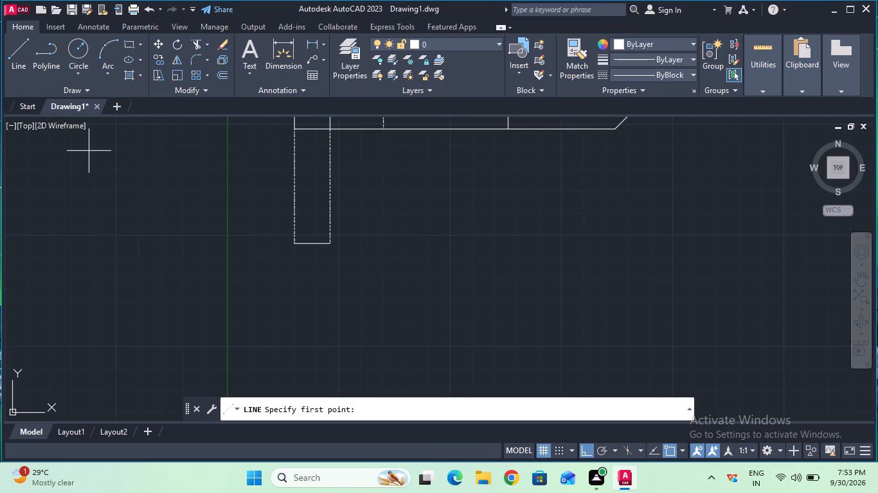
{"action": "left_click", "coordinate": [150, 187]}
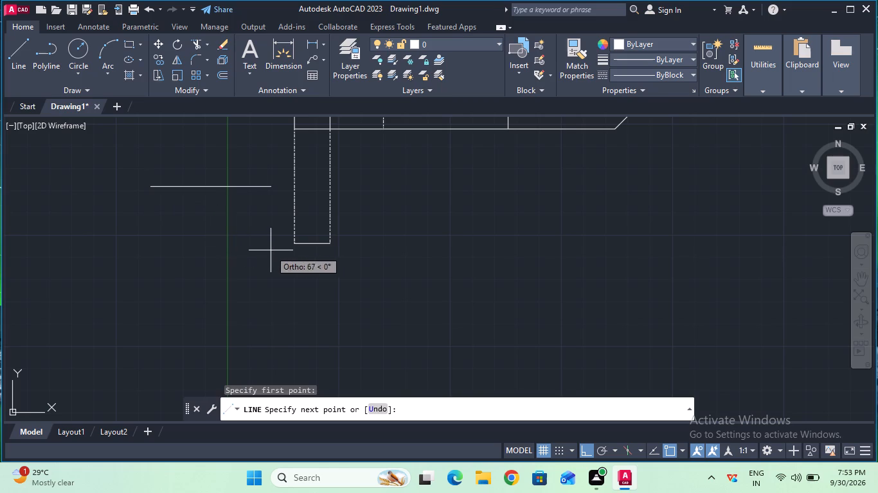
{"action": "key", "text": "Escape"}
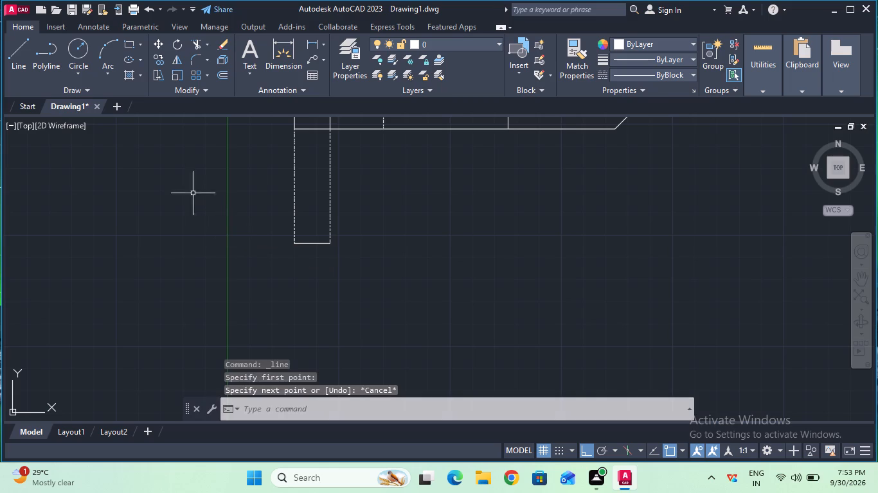
Draw a 65 mm vertical line downward from the left end of the 20 mm horizontal line.
{"action": "left_click", "coordinate": [15, 69]}
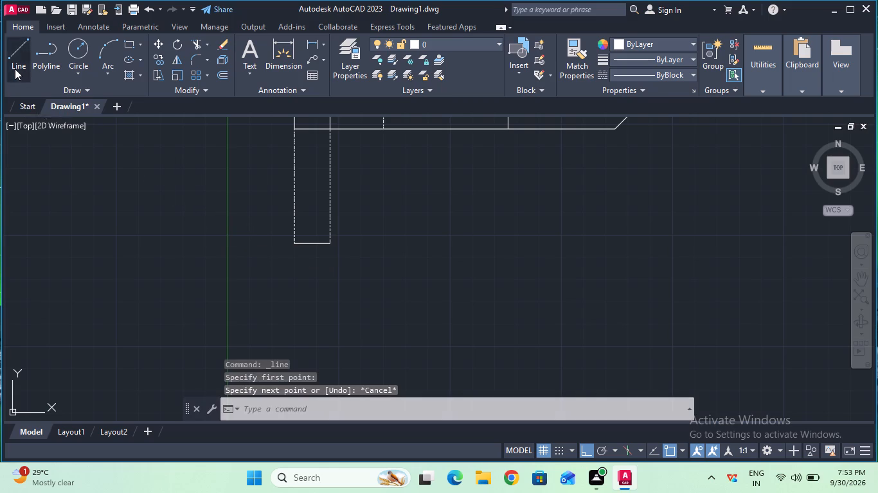
{"action": "left_click", "coordinate": [295, 244]}
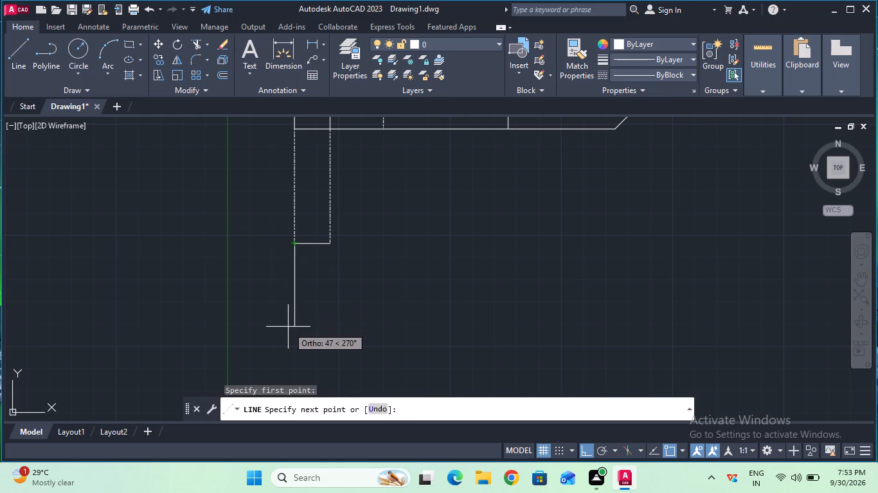
{"action": "type", "text": "65"}
{"action": "key", "text": "Return"}
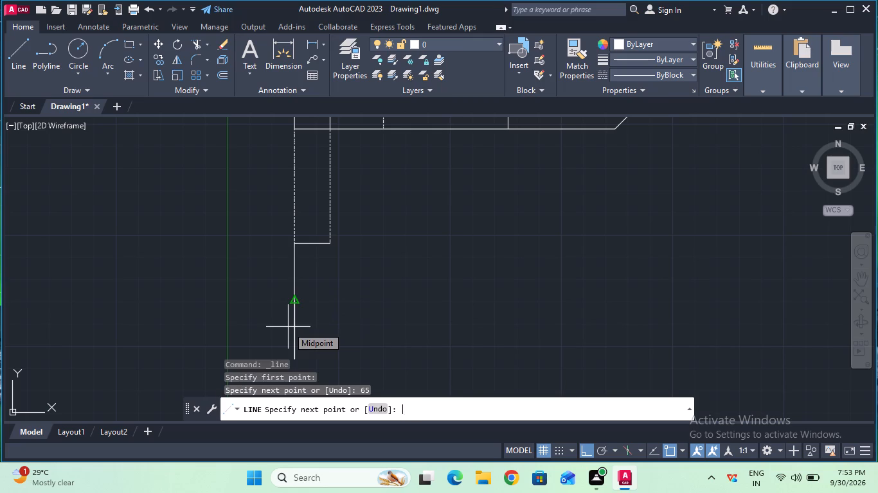
{"action": "key", "text": "Escape"}
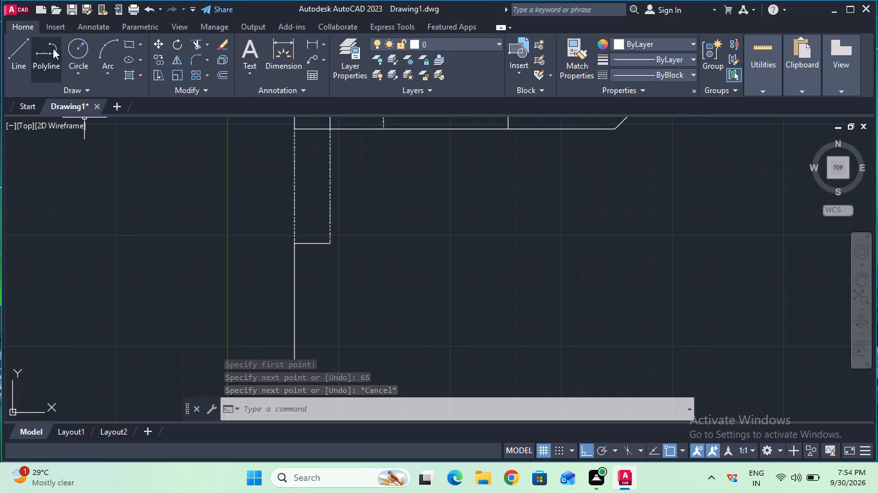
Trim away both vertical projection lines between the plate and the 20 mm horizontal line.
{"action": "left_click", "coordinate": [197, 46]}
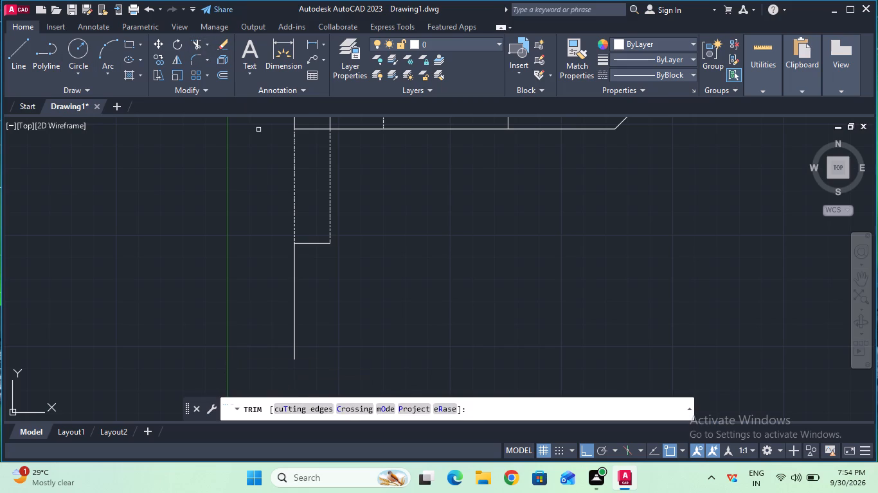
{"action": "left_click_drag", "start_coordinate": [271, 153], "coordinate": [350, 178]}
{"action": "key", "text": "Escape"}
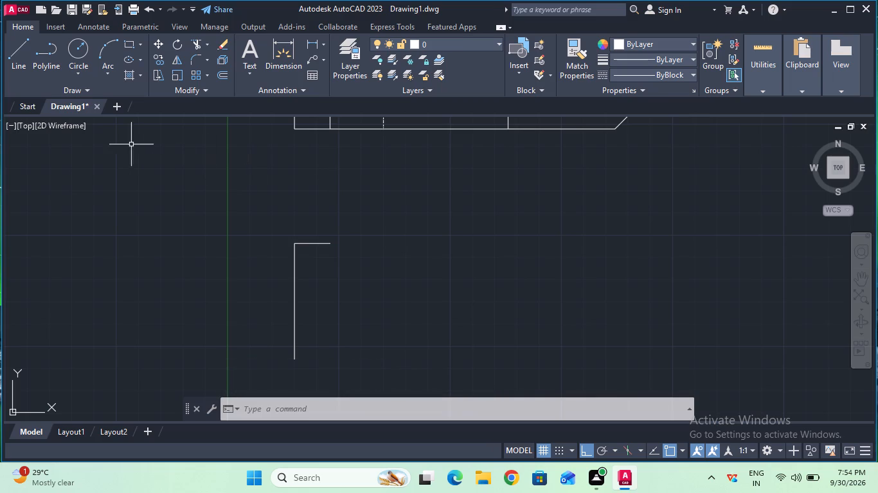
Draw a 65 mm vertical line downward from the right end of the 20 mm horizontal line.
{"action": "left_click", "coordinate": [24, 71]}
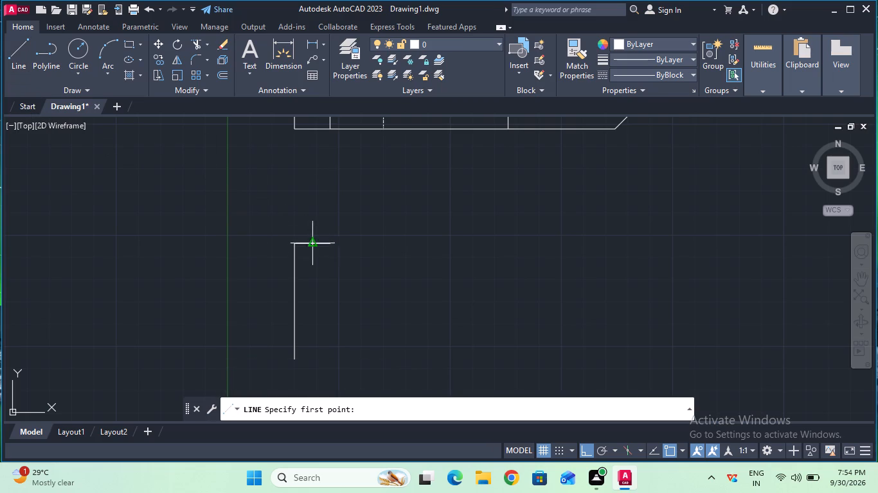
{"action": "left_click", "coordinate": [330, 245]}
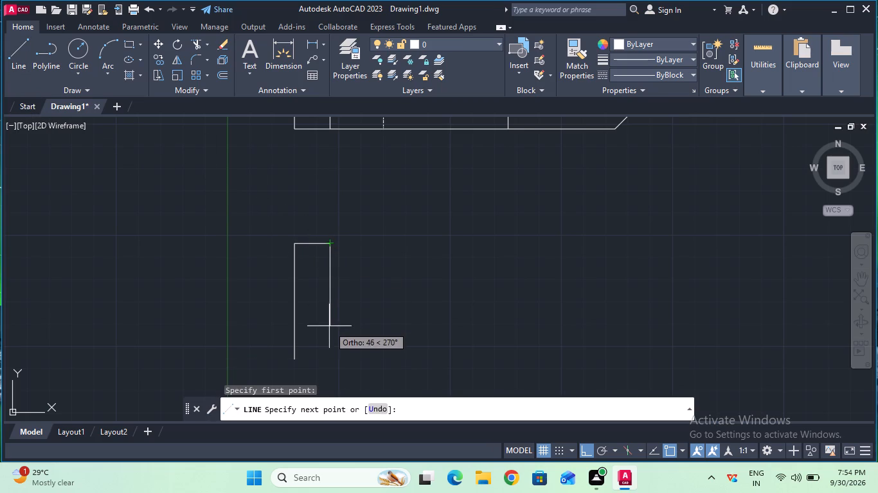
{"action": "type", "text": "65"}
{"action": "key", "text": "Return"}
{"action": "key", "text": "Escape"}
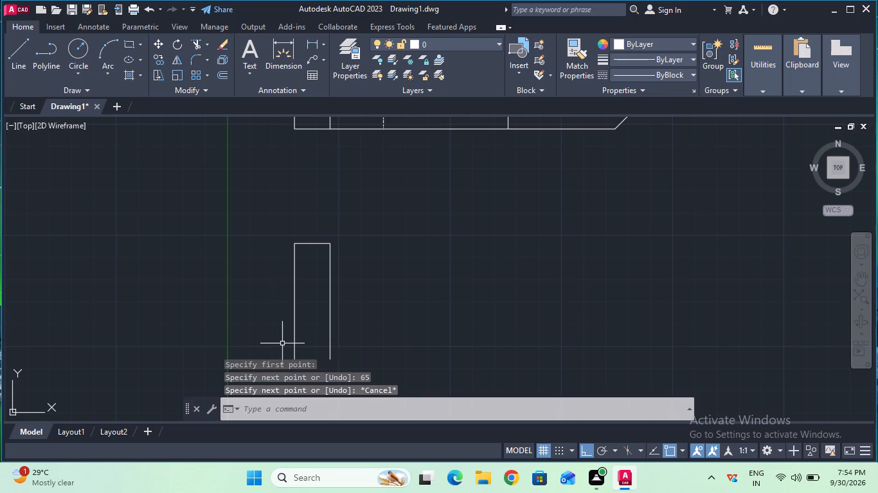
Start the lower view's base outline with a 120 mm horizontal line rightward from the lower end of the left vertical line.
{"action": "scroll", "coordinate": [255, 298], "scroll_direction": "down", "scroll_amount": 1, "text": "ctrl"}
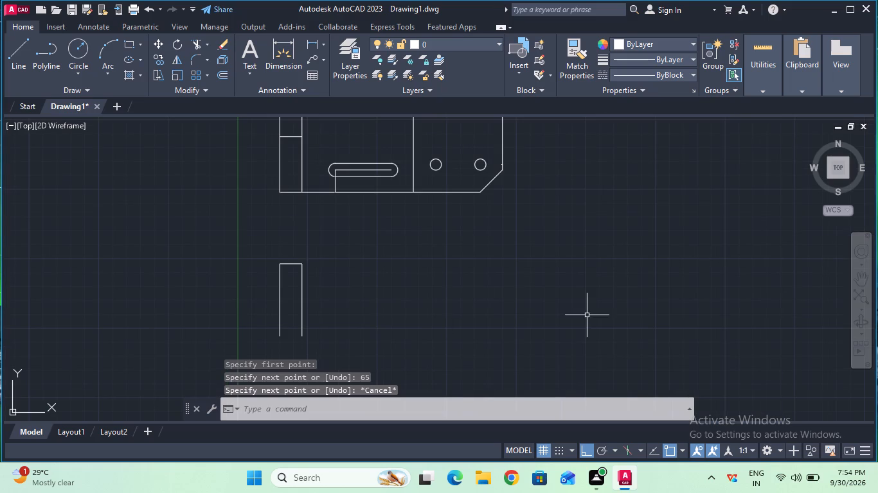
{"action": "left_click", "coordinate": [858, 283]}
{"action": "left_click_drag", "start_coordinate": [544, 264], "coordinate": [550, 223]}
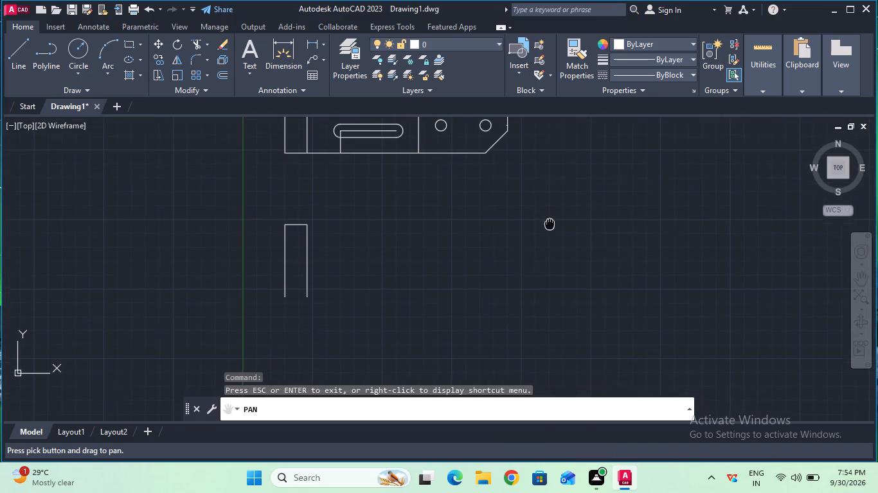
{"action": "left_click_drag", "start_coordinate": [550, 223], "coordinate": [550, 222]}
{"action": "key", "text": "Escape"}
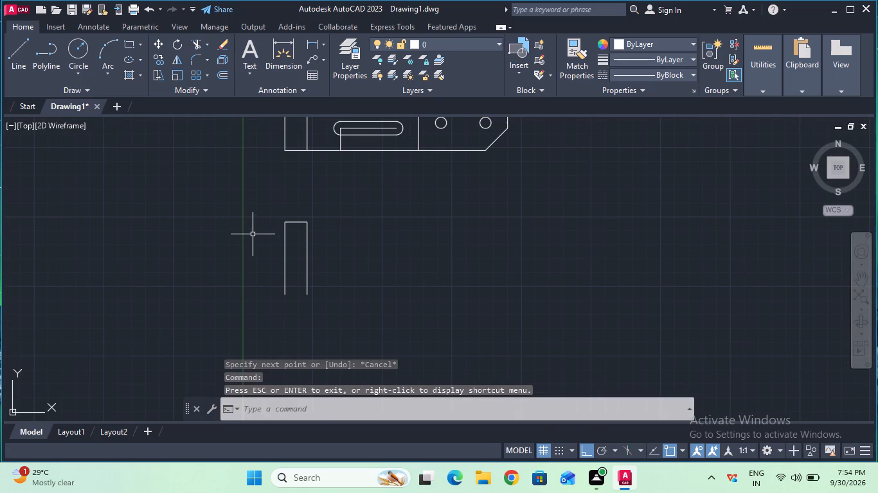
{"action": "left_click", "coordinate": [16, 63]}
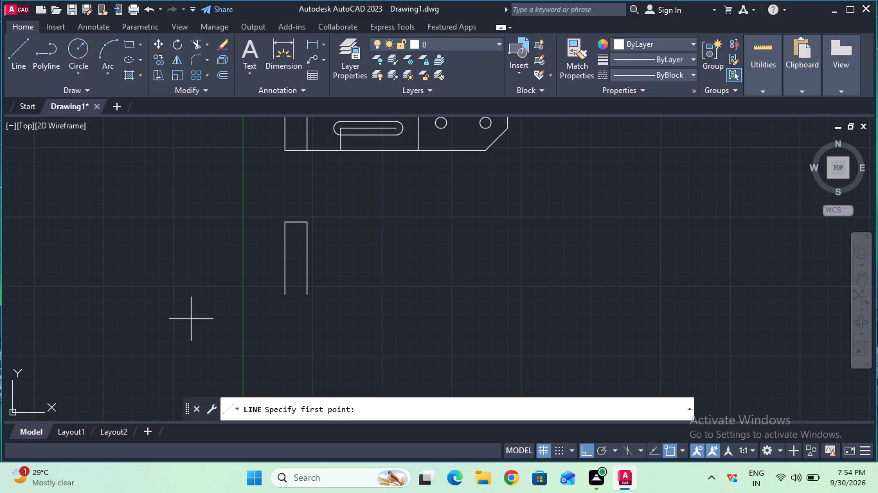
{"action": "left_click", "coordinate": [283, 296]}
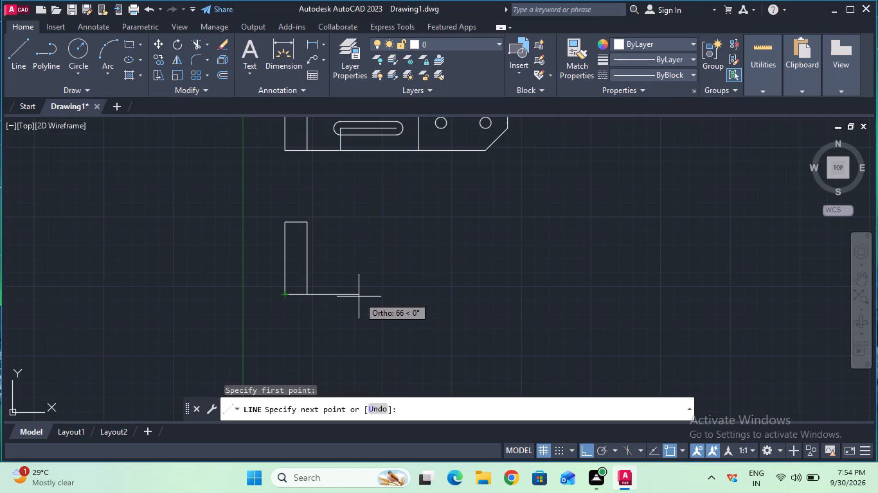
{"action": "type", "text": "12"}
{"action": "key", "text": "0"}
{"action": "key", "text": "Return"}
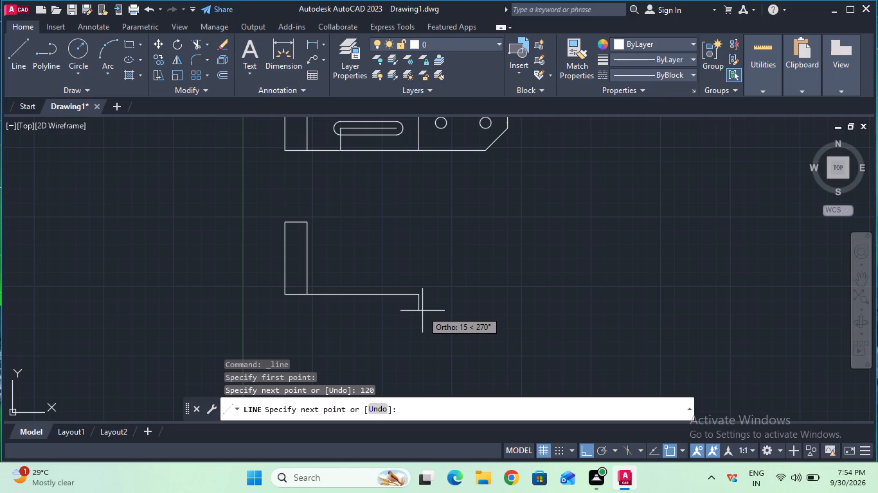
Continue the base outline with a 10 mm step down and an 80 mm horizontal line rightward.
{"action": "key", "text": "1"}
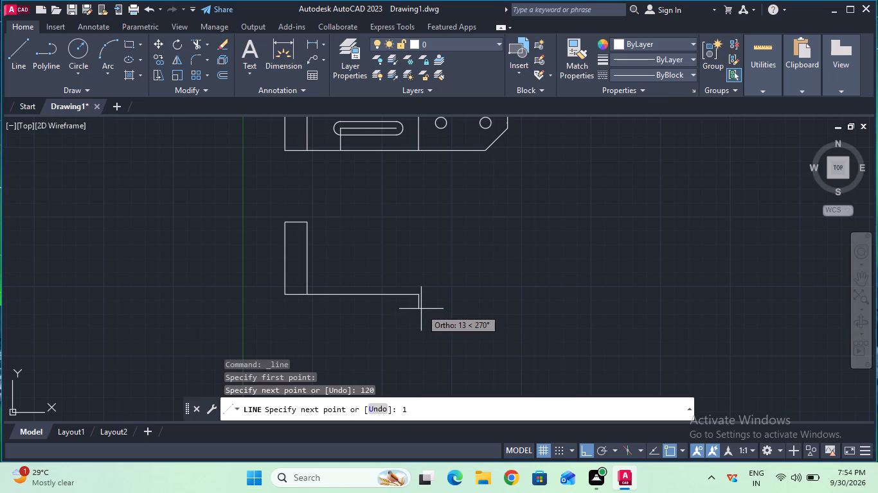
{"action": "key", "text": "9"}
{"action": "key", "text": "BackSpace"}
{"action": "key", "text": "0"}
{"action": "key", "text": "Return"}
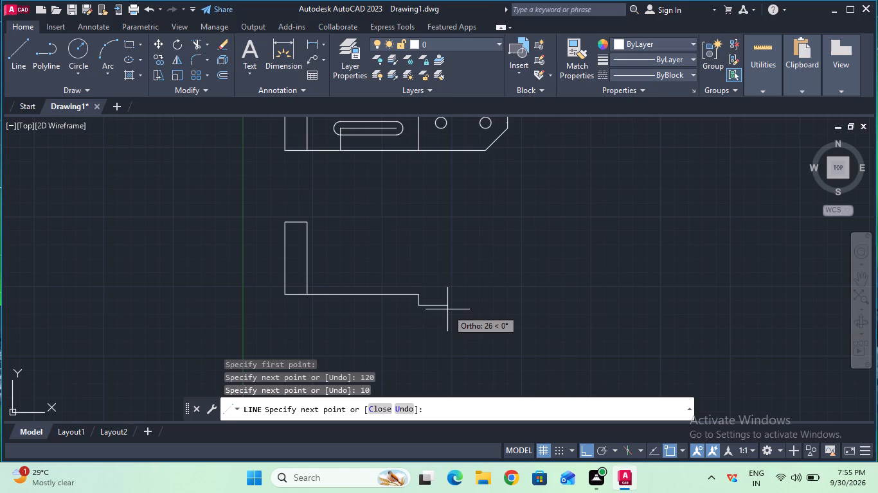
{"action": "type", "text": "80"}
{"action": "key", "text": "Return"}
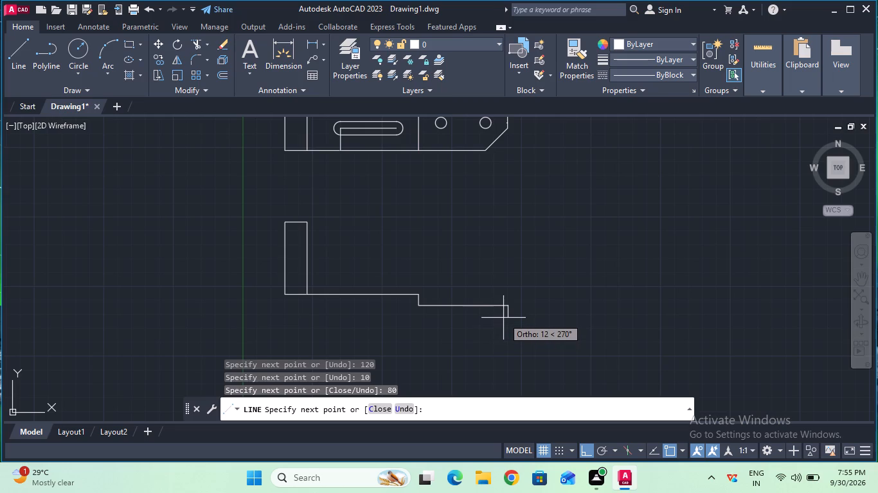
Complete the base outline with lines 10 mm down and 200 mm leftward, closing it up to the left vertical line's lower end.
{"action": "key", "text": "1"}
{"action": "key", "text": "0"}
{"action": "key", "text": "Return"}
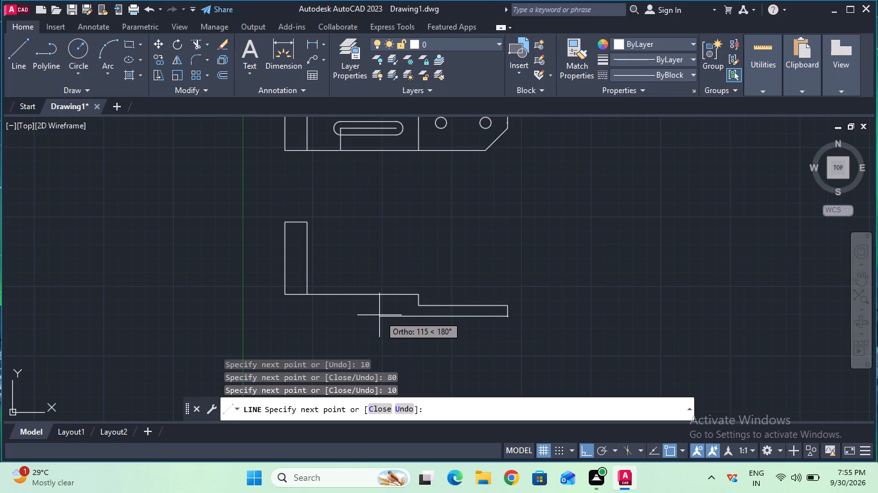
{"action": "key", "text": "2"}
{"action": "type", "text": "00"}
{"action": "key", "text": "Return"}
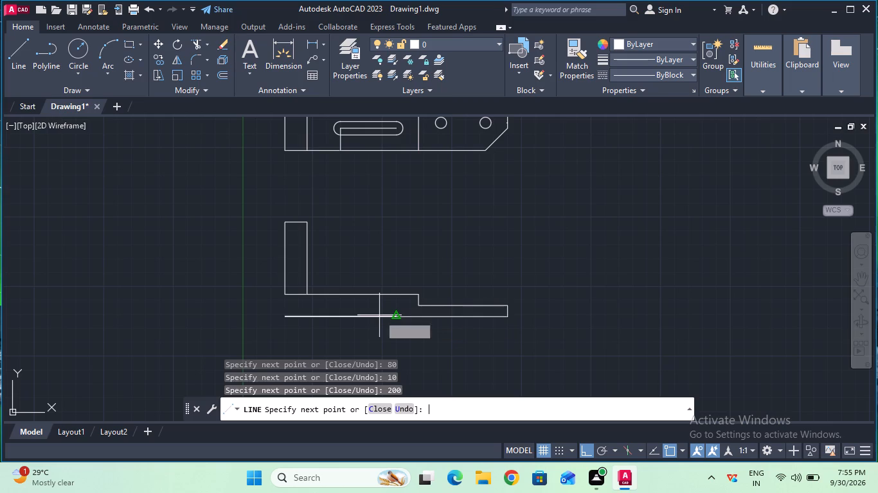
{"action": "left_click", "coordinate": [286, 297]}
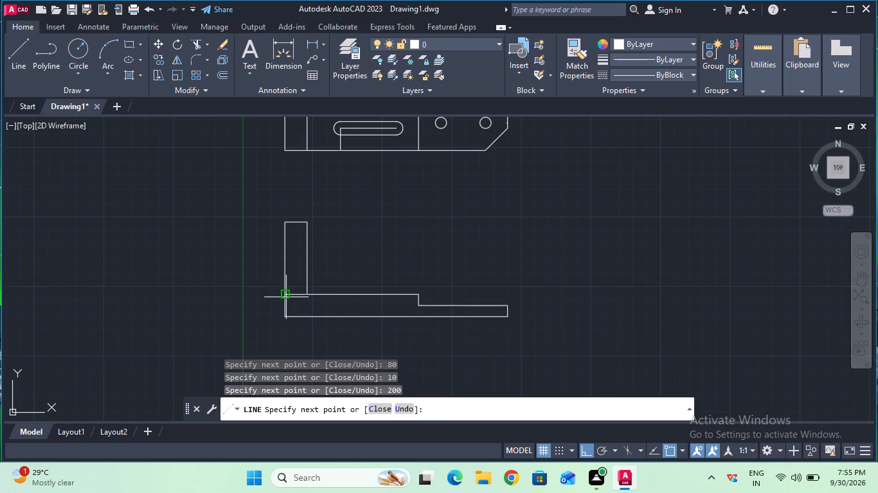
{"action": "key", "text": "Escape"}
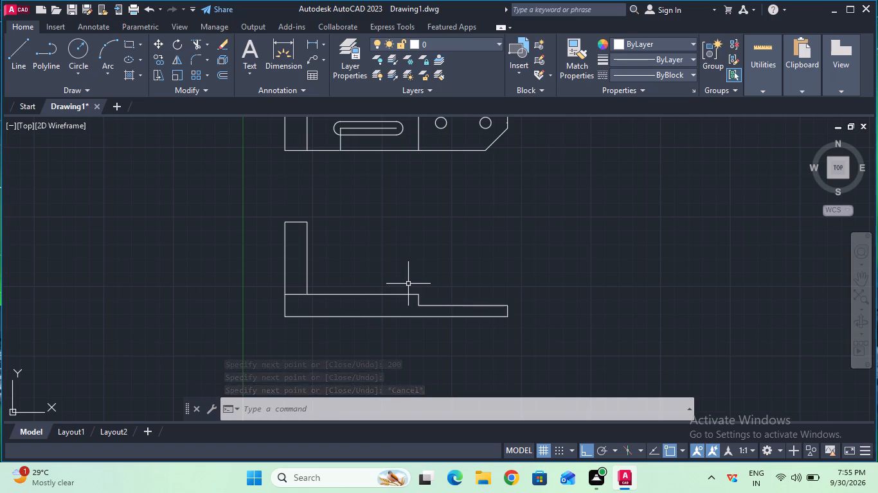
Switch the linetype to CENTER and draw a vertical line from the lower slot's right arc centre down to the plate's bottom edge.
{"action": "left_click", "coordinate": [683, 74]}
{"action": "left_click", "coordinate": [675, 117]}
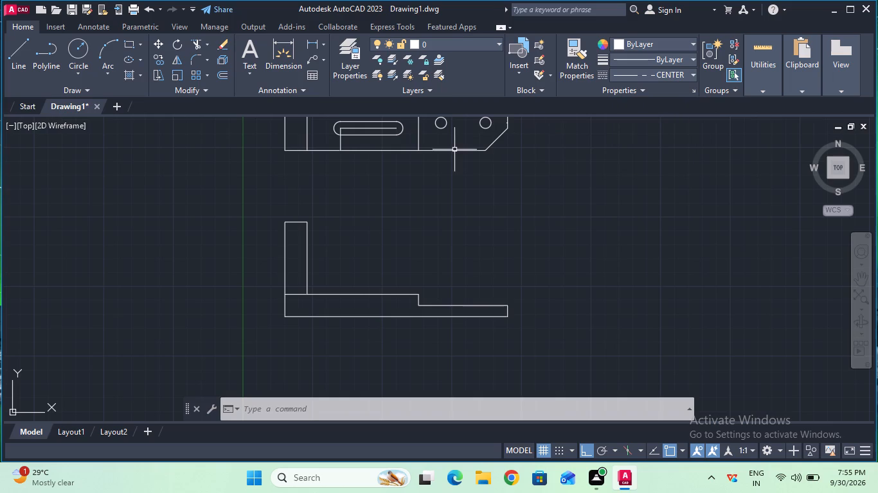
{"action": "scroll", "coordinate": [388, 139], "scroll_direction": "up", "scroll_amount": 2, "text": "ctrl"}
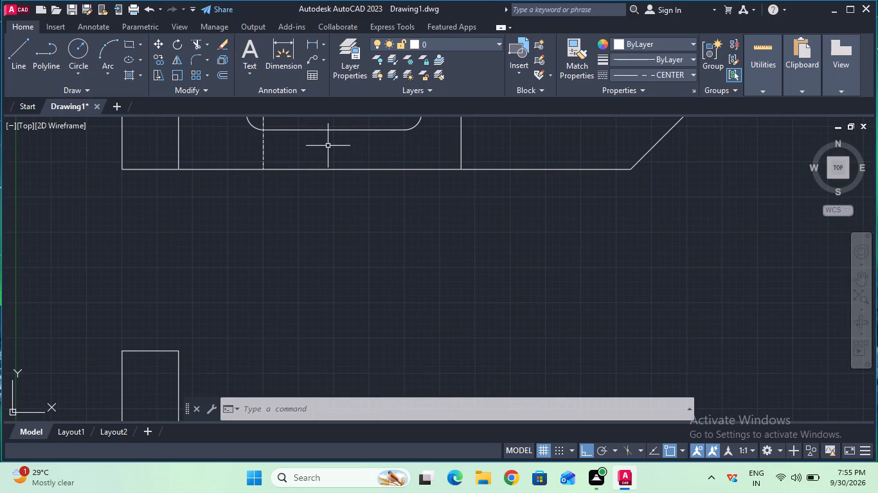
{"action": "scroll", "coordinate": [328, 146], "scroll_direction": "down", "scroll_amount": 2, "text": "ctrl"}
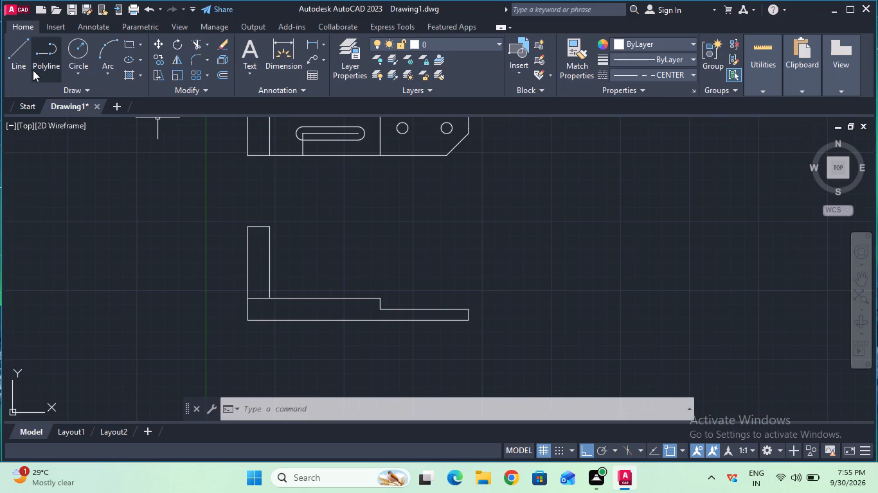
{"action": "left_click", "coordinate": [22, 66]}
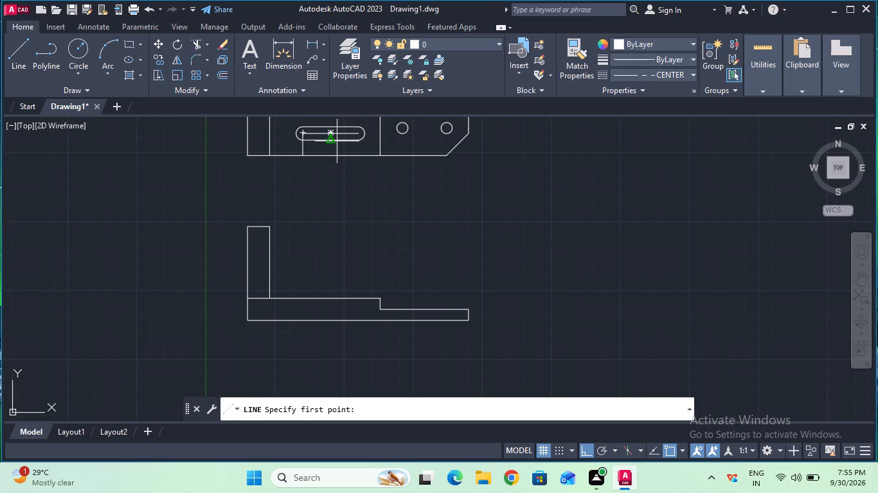
{"action": "left_click", "coordinate": [354, 134]}
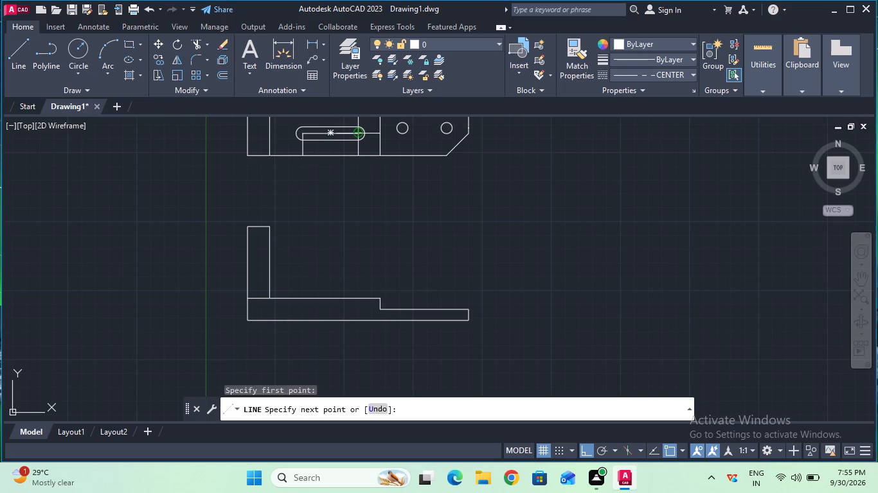
{"action": "left_click", "coordinate": [357, 153]}
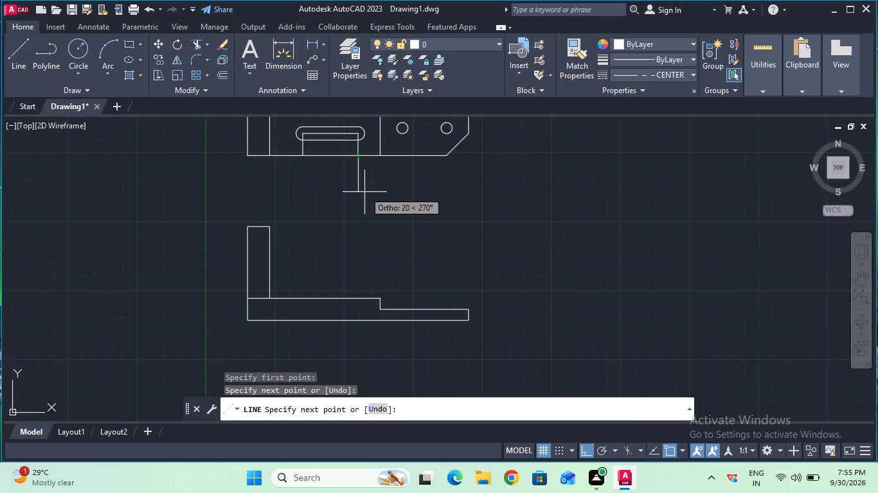
{"action": "key", "text": "Escape"}
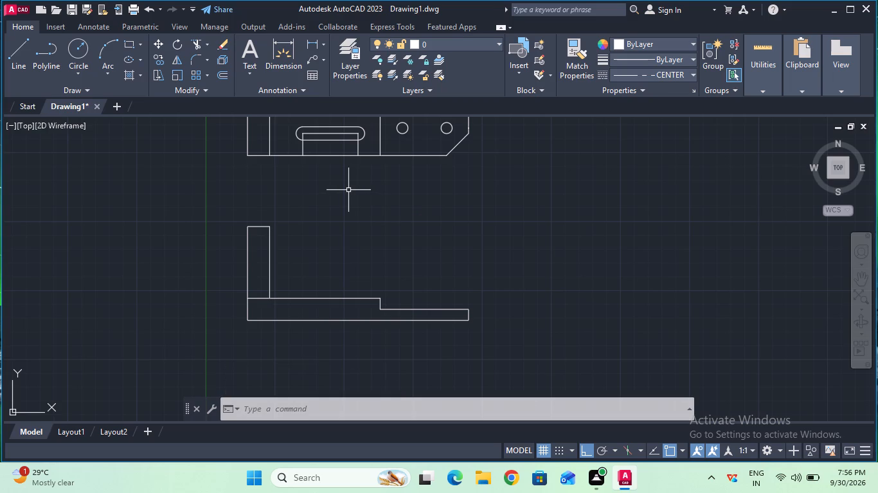
Project the slot's left centre line from the plate's bottom edge down to the top edge of the lower view's base.
{"action": "left_click", "coordinate": [22, 60]}
{"action": "left_click", "coordinate": [301, 158]}
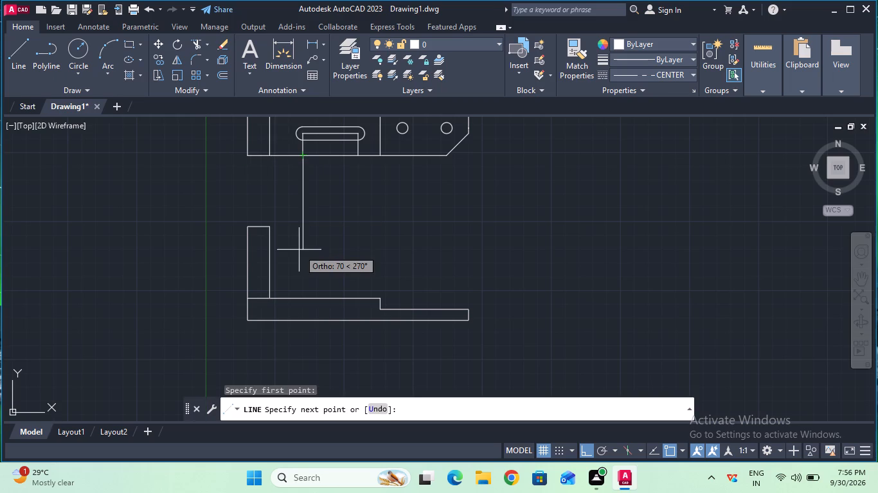
{"action": "left_click", "coordinate": [303, 300]}
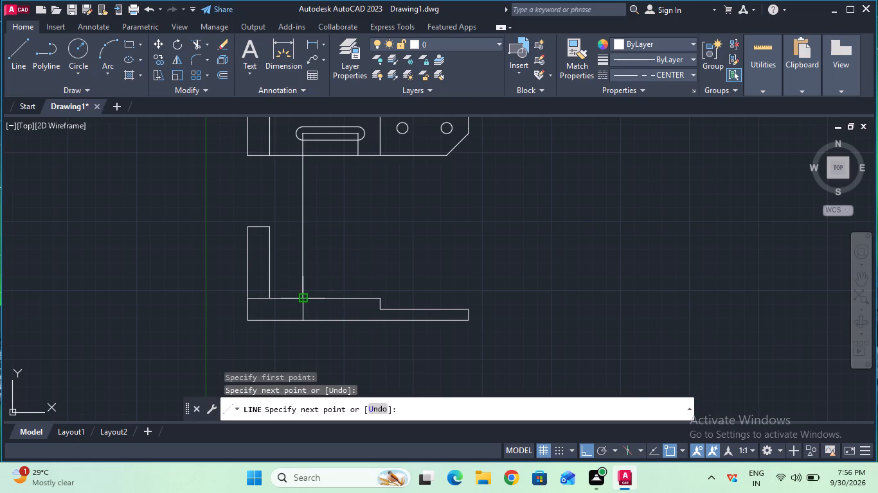
{"action": "key", "text": "Escape"}
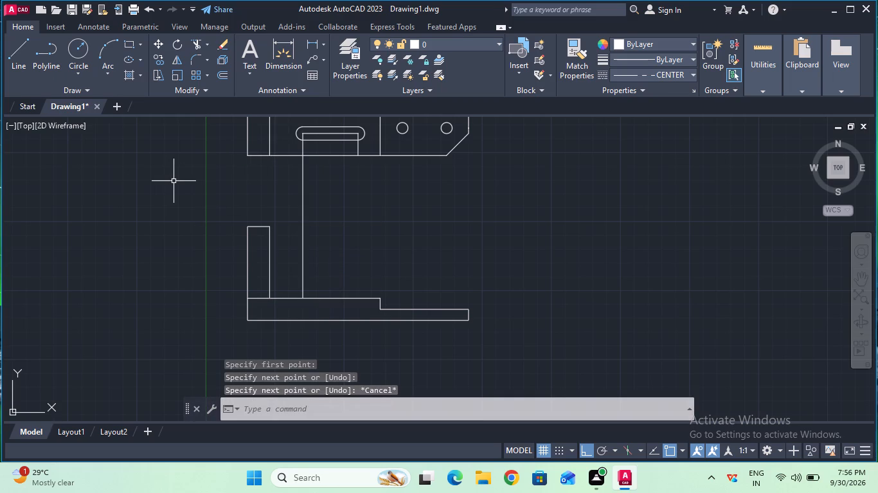
Project the slot's right centre line from the plate's bottom edge down through the lower view's base to its bottom edge.
{"action": "left_click", "coordinate": [12, 51]}
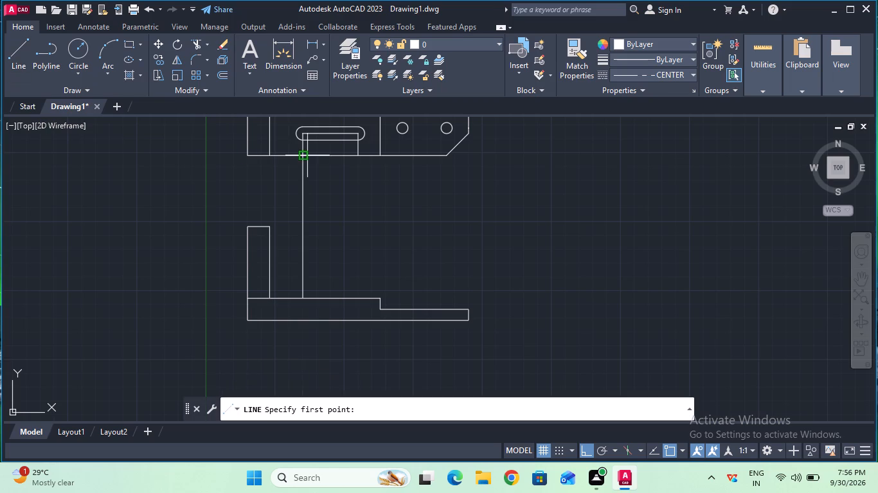
{"action": "left_click", "coordinate": [357, 159]}
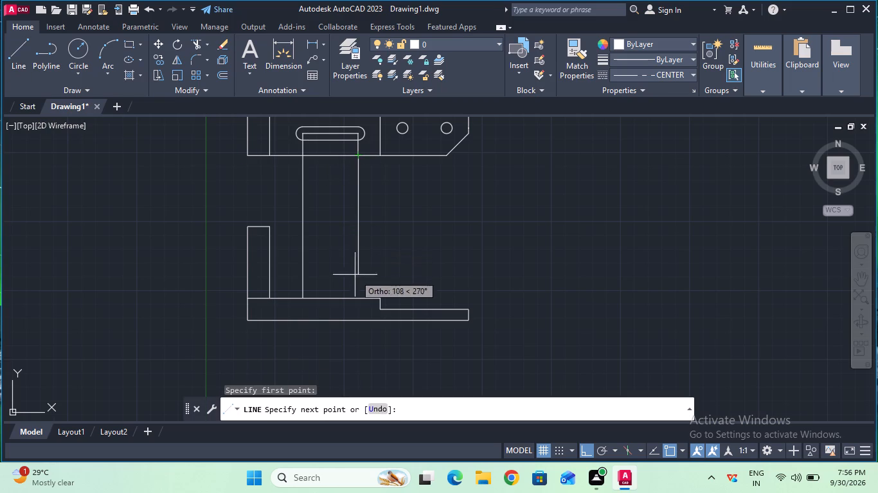
{"action": "left_click", "coordinate": [355, 298]}
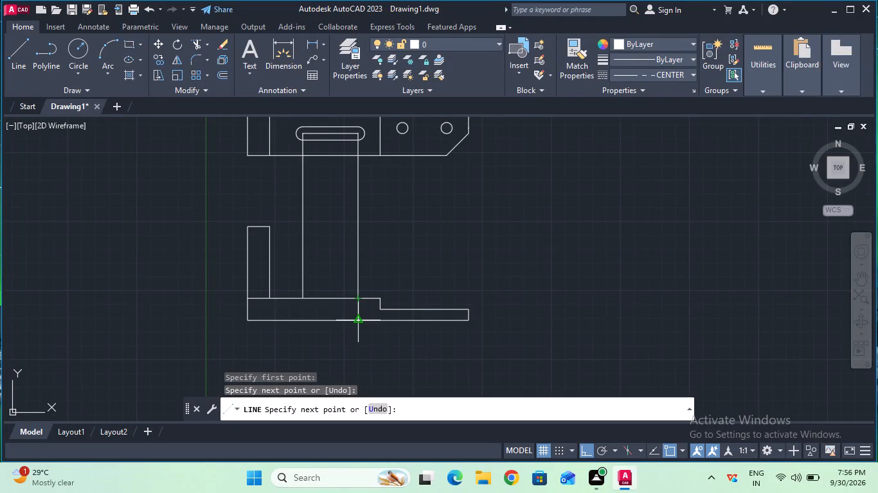
{"action": "left_click", "coordinate": [358, 318]}
{"action": "key", "text": "Escape"}
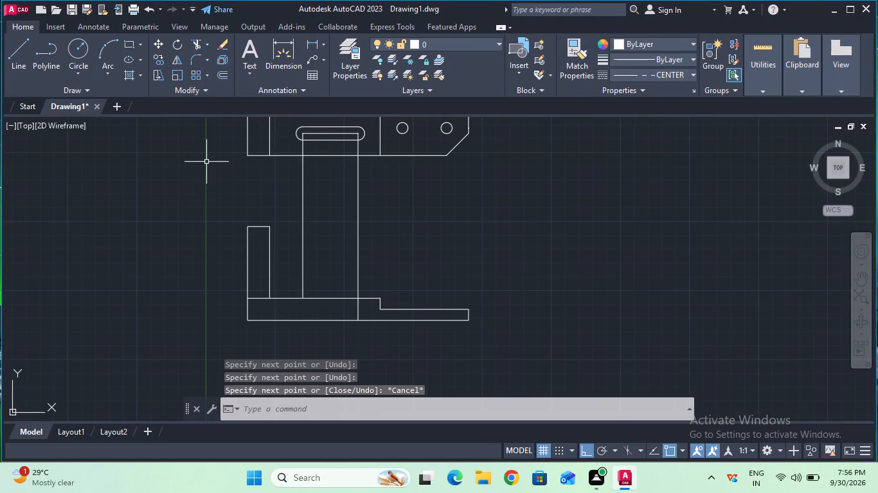
Extend the slot's left projection line through the lower view's base to its bottom edge.
{"action": "left_click", "coordinate": [204, 48]}
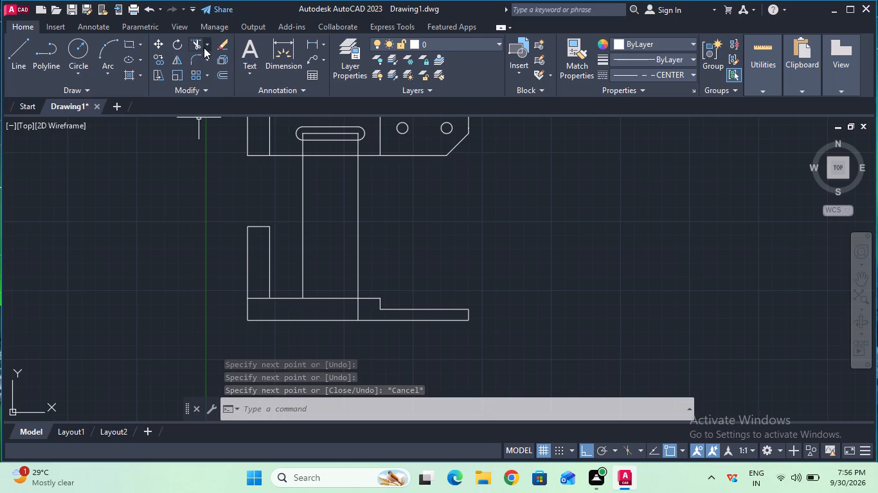
{"action": "left_click", "coordinate": [208, 88]}
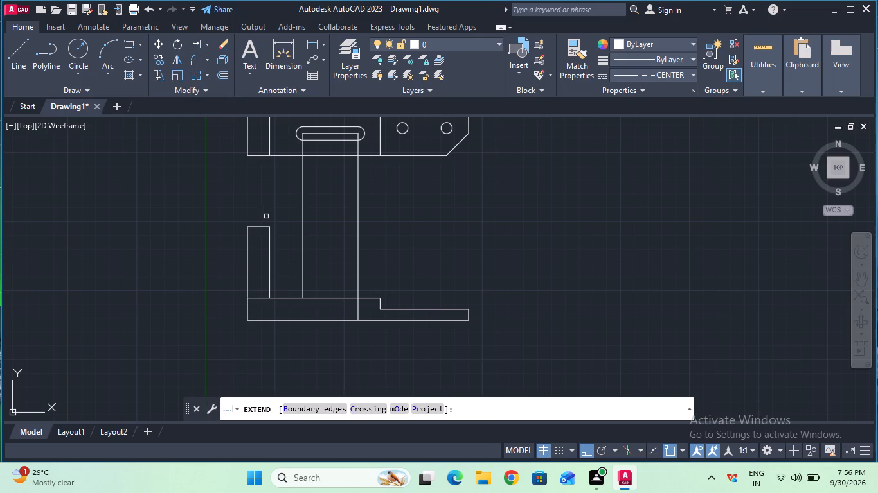
{"action": "left_click", "coordinate": [304, 280]}
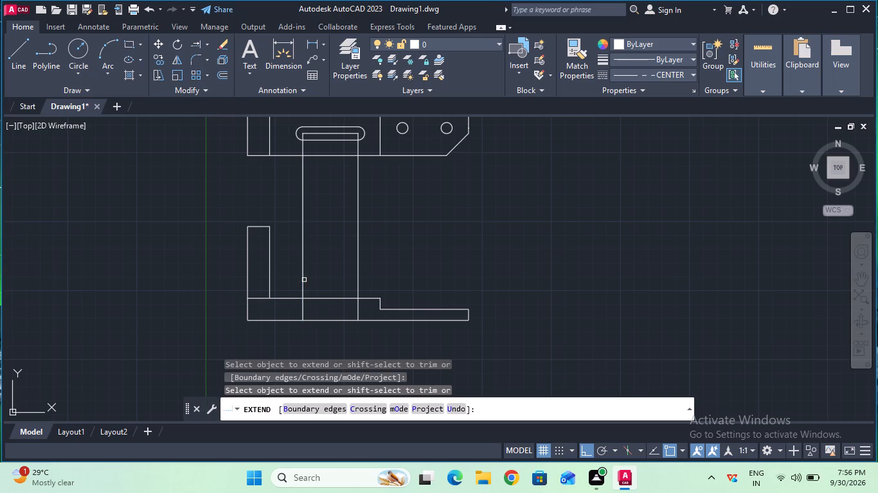
{"action": "key", "text": "Escape"}
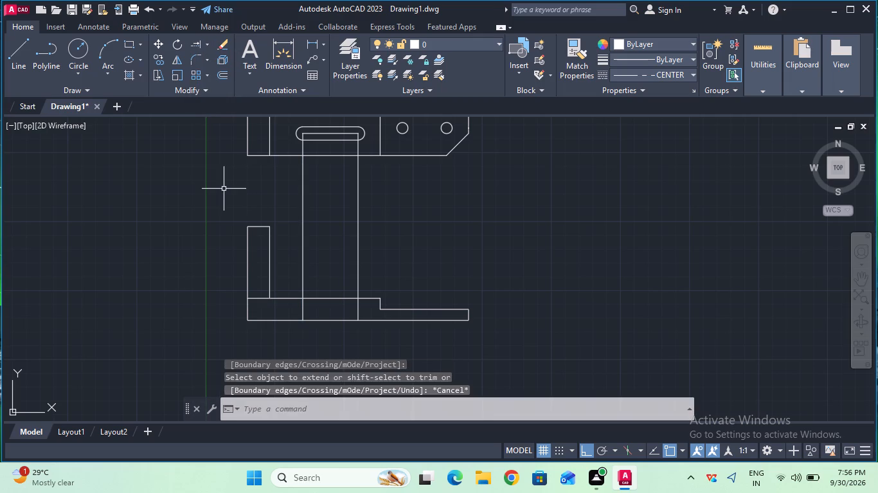
Trim away both slot projection lines between the plate's bottom edge and the lower view's base.
{"action": "left_click", "coordinate": [207, 46]}
{"action": "left_click", "coordinate": [207, 68]}
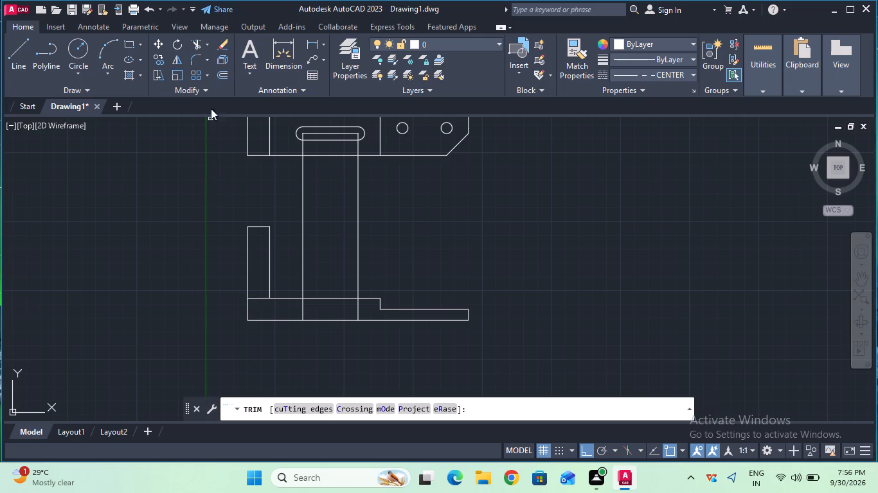
{"action": "left_click_drag", "start_coordinate": [243, 196], "coordinate": [370, 200]}
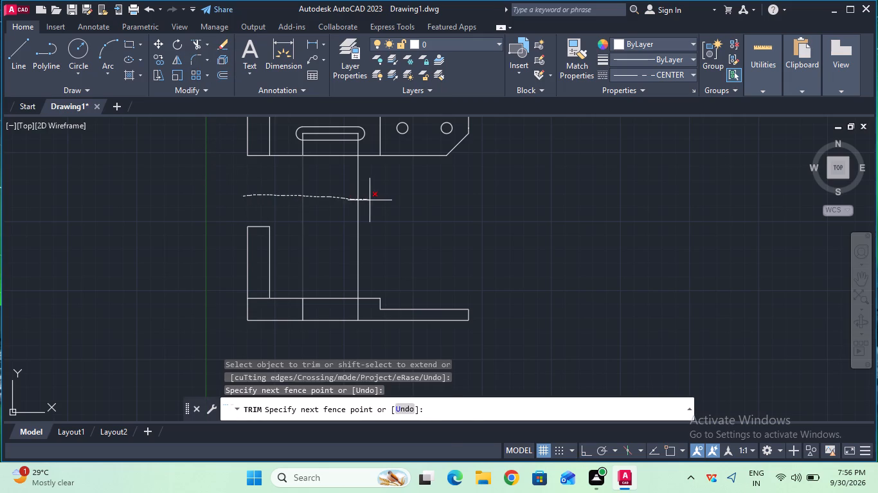
{"action": "left_click_drag", "start_coordinate": [370, 200], "coordinate": [372, 200]}
{"action": "key", "text": "Escape"}
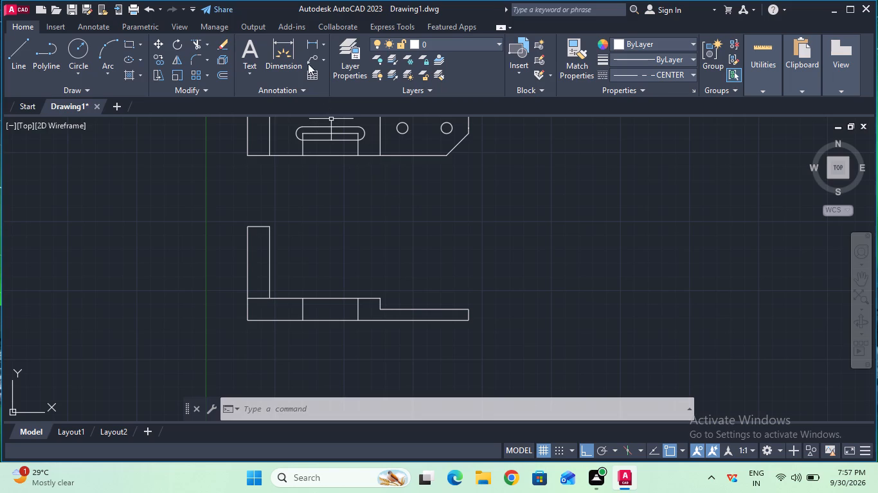
Project the left and right sides of the plate's lower-left hole down through the thin base section to its bottom edge.
{"action": "left_click", "coordinate": [27, 59]}
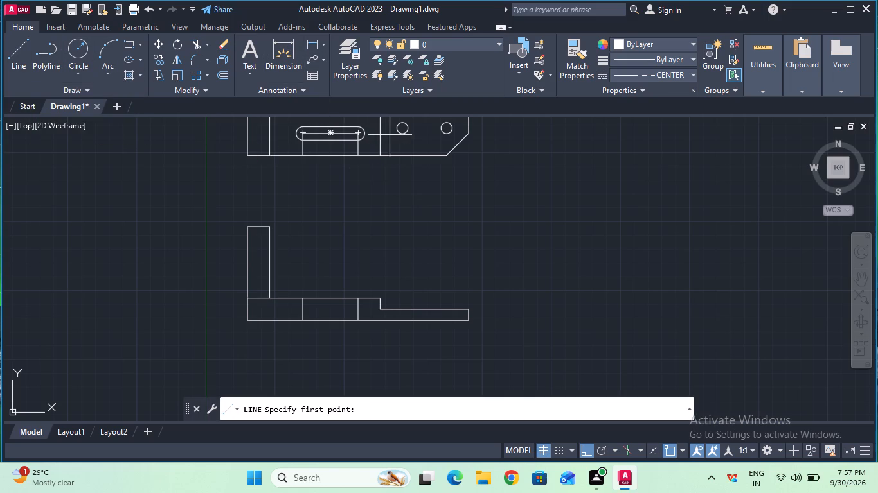
{"action": "left_click", "coordinate": [396, 130]}
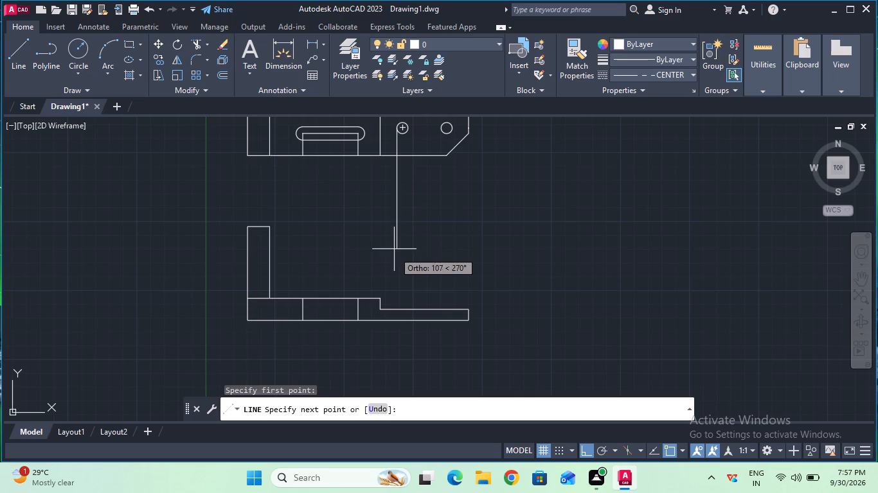
{"action": "left_click", "coordinate": [398, 311]}
{"action": "left_click", "coordinate": [397, 323]}
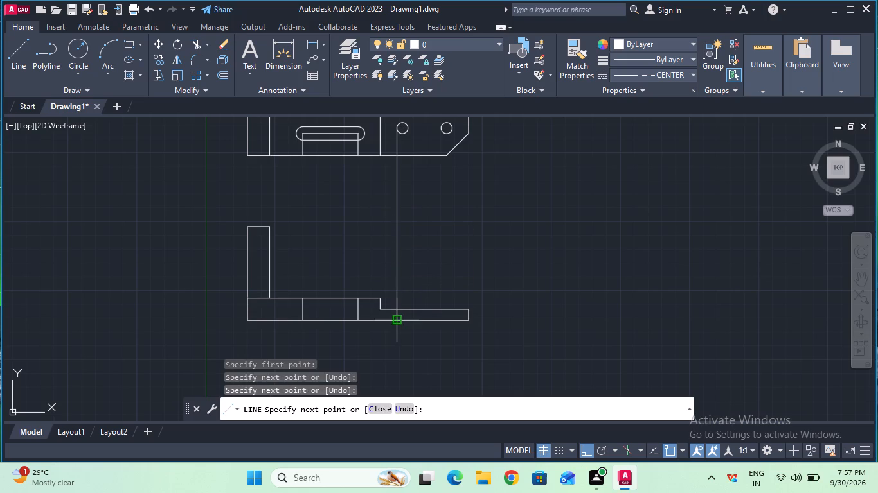
{"action": "key", "text": "Escape"}
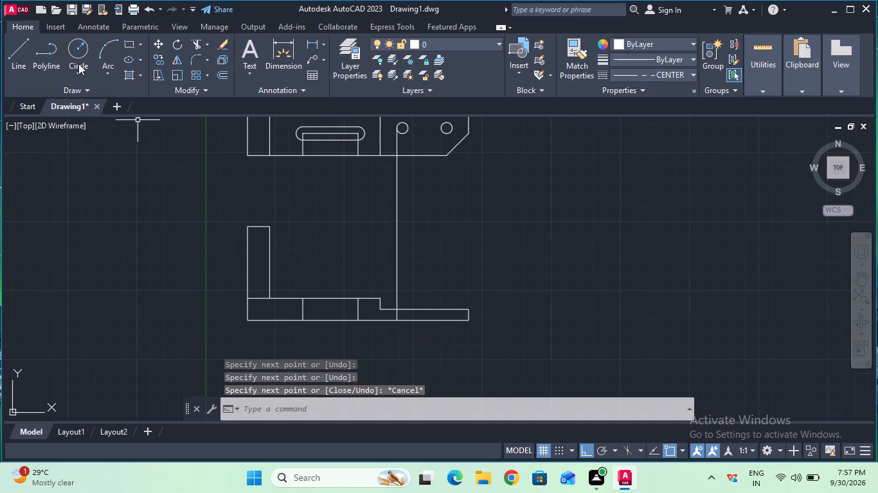
{"action": "left_click", "coordinate": [25, 58]}
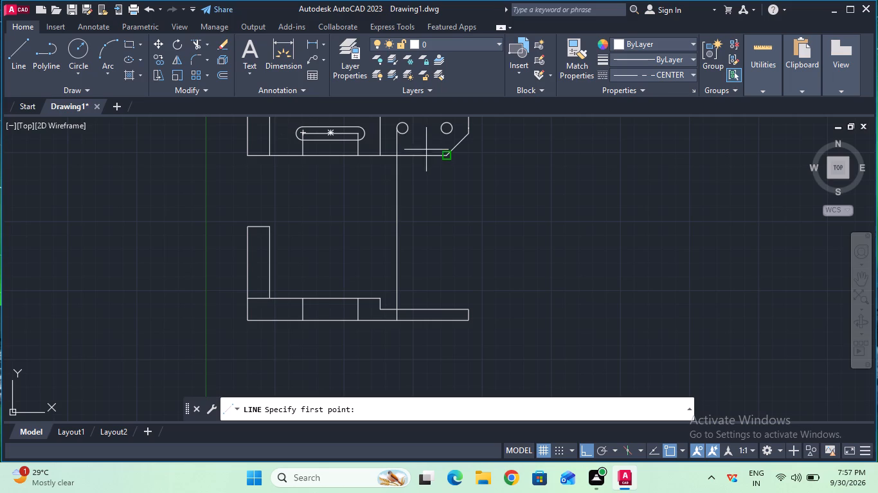
{"action": "left_click", "coordinate": [406, 128]}
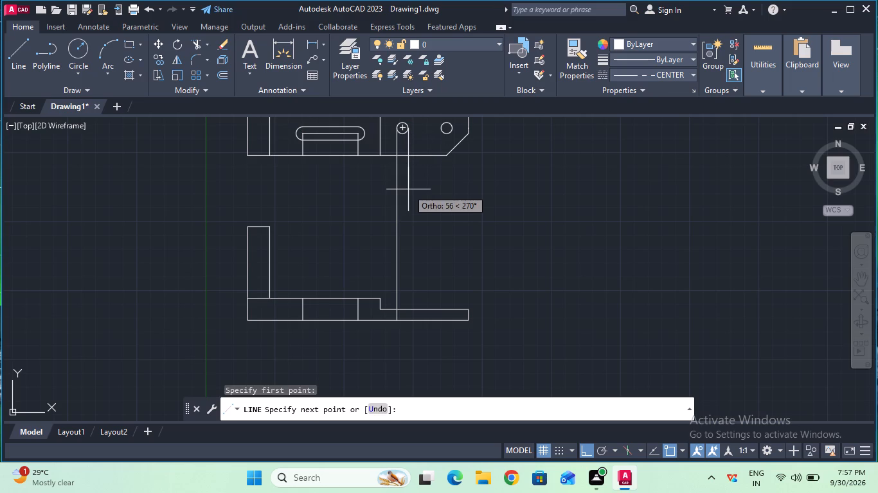
{"action": "left_click", "coordinate": [407, 313]}
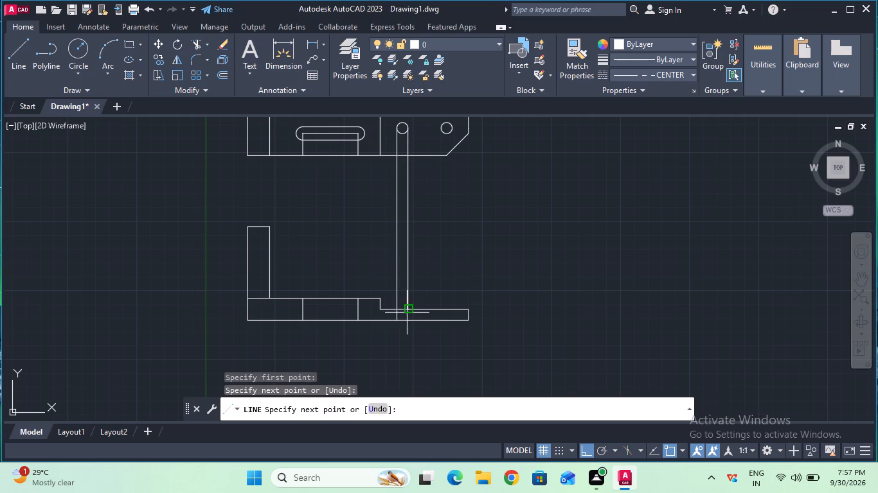
{"action": "left_click", "coordinate": [407, 320]}
{"action": "key", "text": "Escape"}
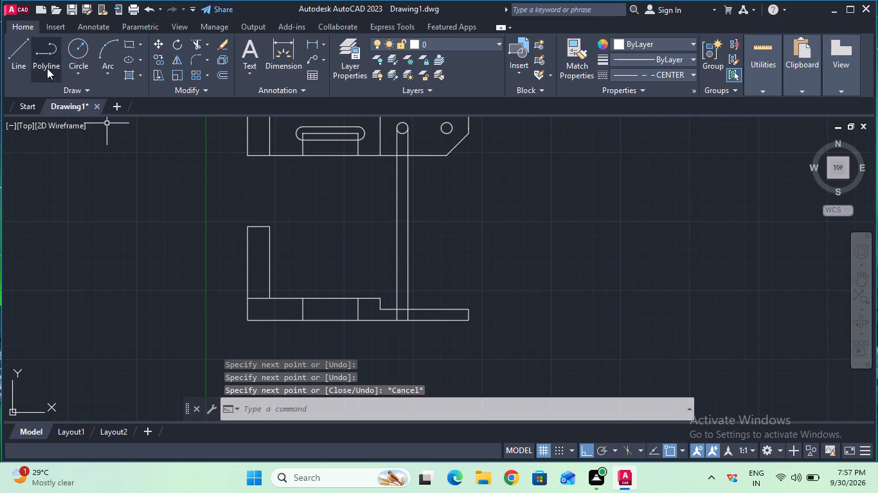
Project the left and right sides of the plate's lower-right hole down through the thin base section to its bottom edge.
{"action": "left_click", "coordinate": [26, 56]}
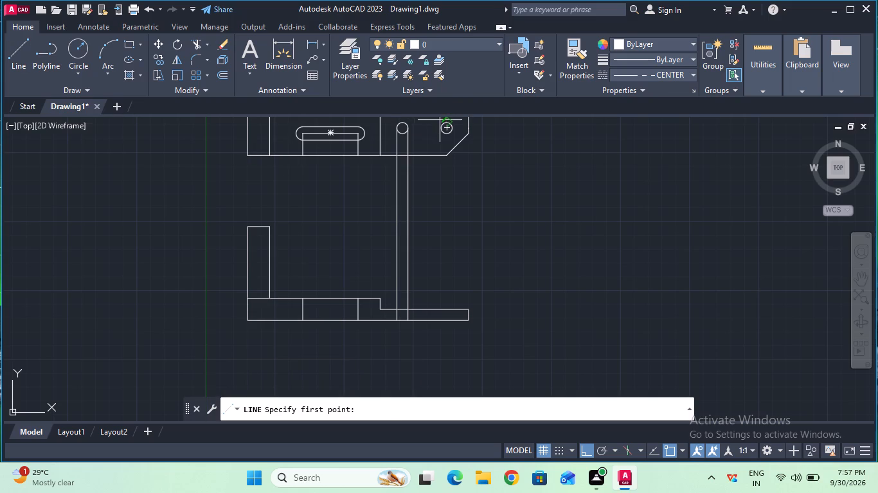
{"action": "left_click", "coordinate": [442, 126]}
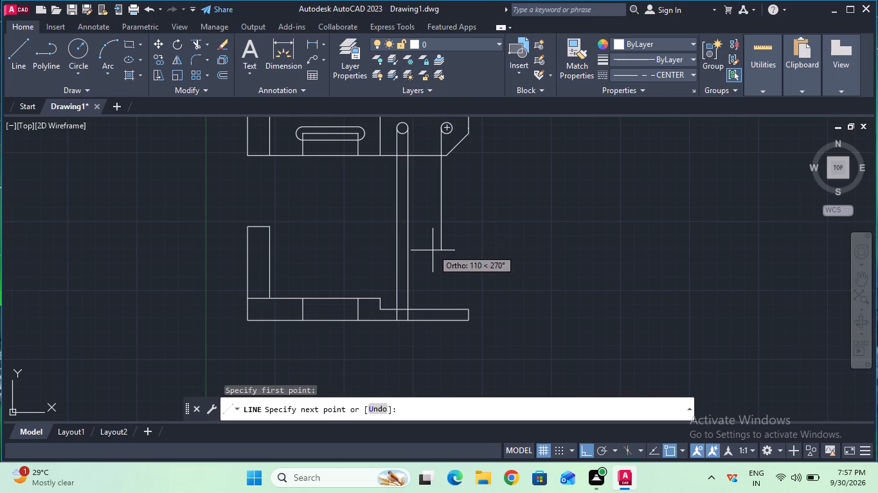
{"action": "left_click", "coordinate": [438, 311]}
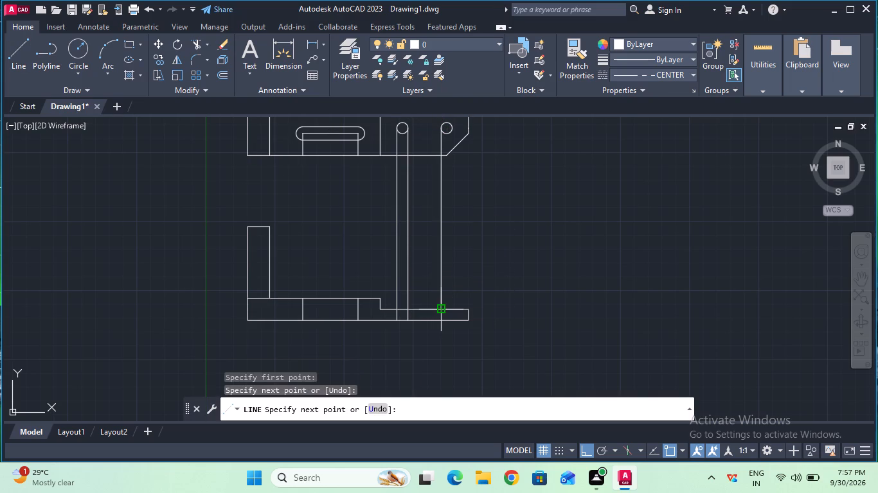
{"action": "left_click", "coordinate": [441, 319]}
{"action": "key", "text": "Escape"}
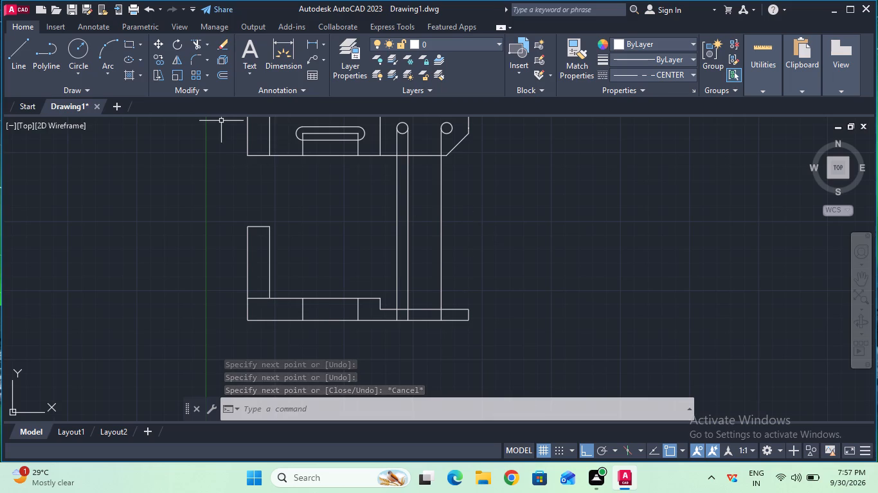
{"action": "left_click", "coordinate": [23, 60]}
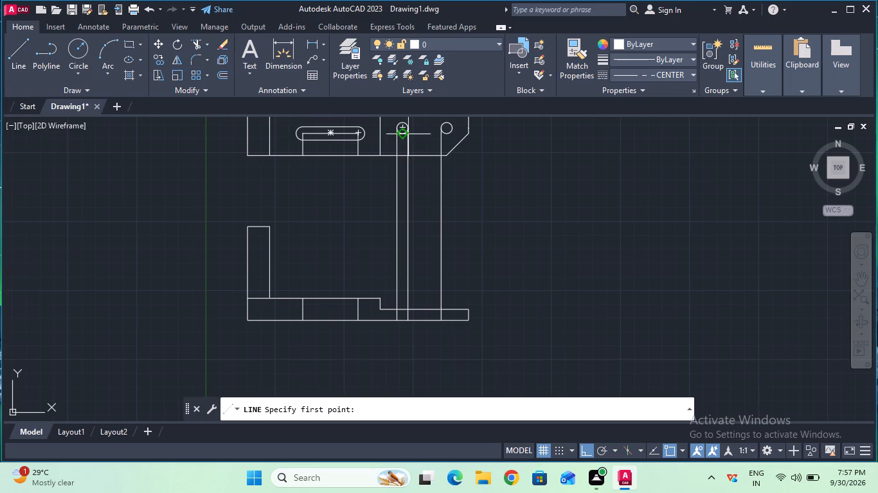
{"action": "left_click", "coordinate": [452, 126]}
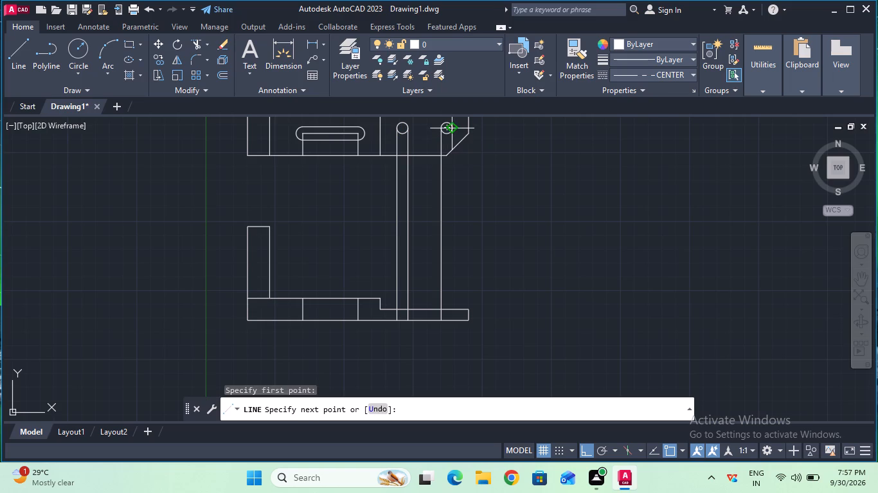
{"action": "left_click", "coordinate": [454, 321]}
{"action": "key", "text": "Escape"}
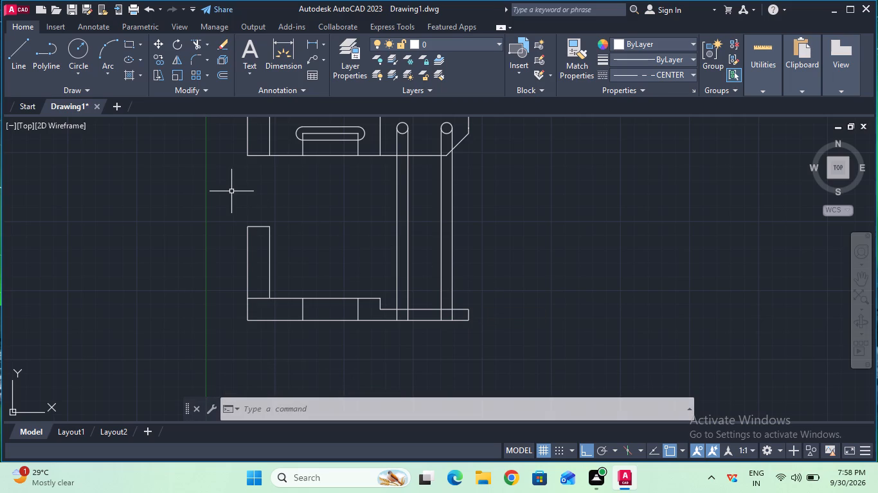
Trim the four hole projection lines between the two views and their leftover pieces below the holes inside the plate.
{"action": "left_click", "coordinate": [197, 43]}
{"action": "left_click_drag", "start_coordinate": [235, 160], "coordinate": [387, 213]}
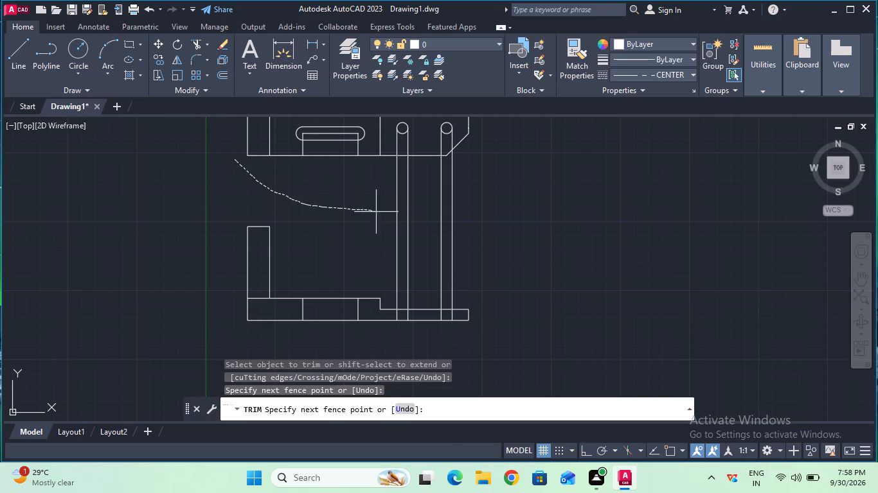
{"action": "left_click_drag", "start_coordinate": [387, 213], "coordinate": [463, 216]}
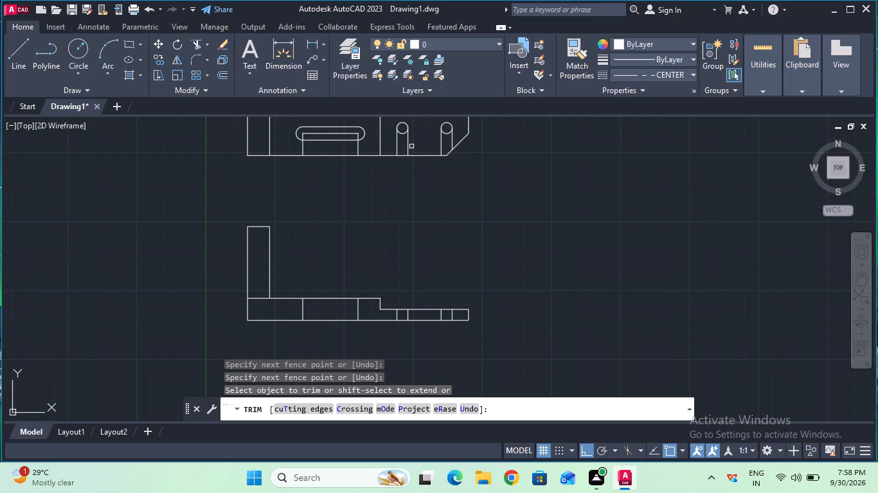
{"action": "scroll", "coordinate": [433, 150], "scroll_direction": "up", "scroll_amount": 1, "text": "ctrl"}
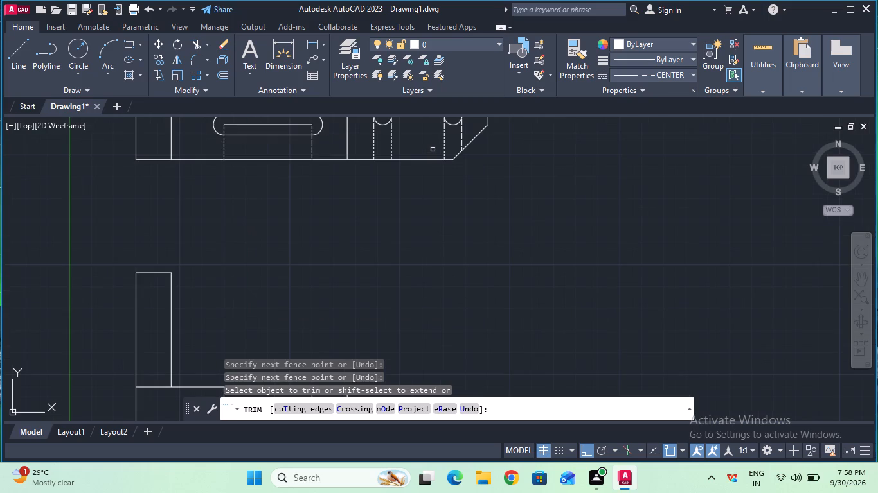
{"action": "left_click", "coordinate": [390, 150]}
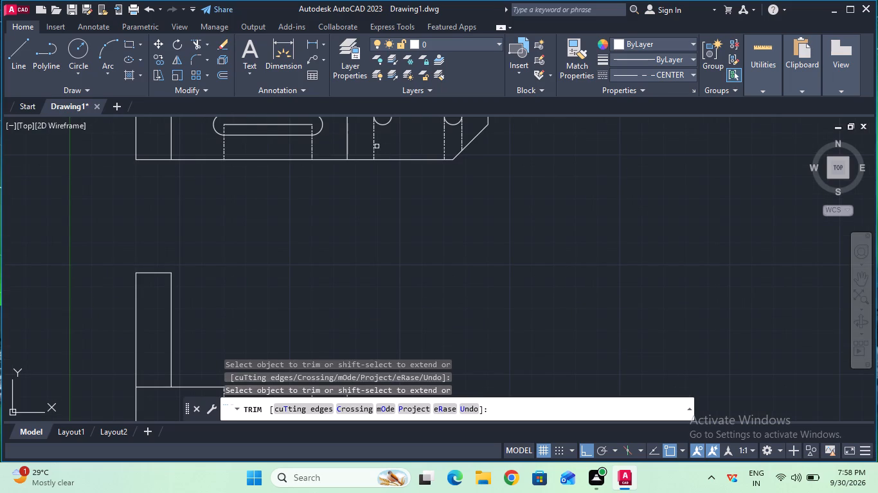
{"action": "left_click", "coordinate": [374, 145]}
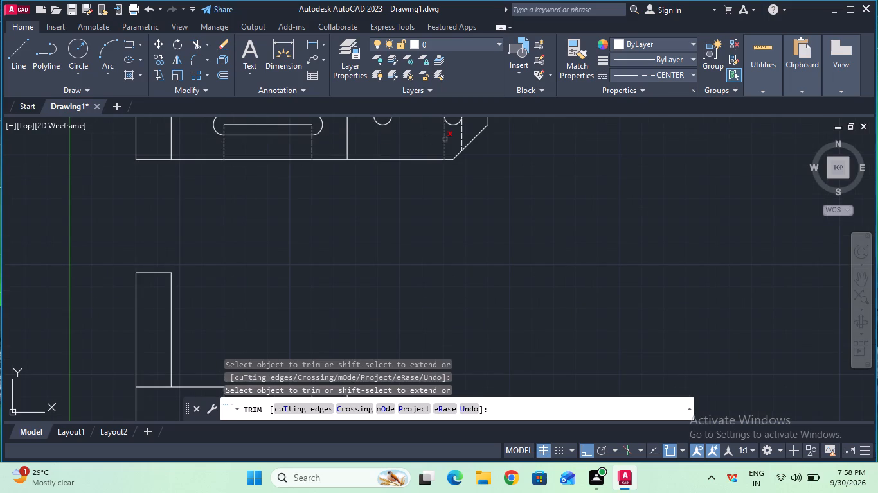
{"action": "left_click", "coordinate": [445, 139]}
{"action": "left_click", "coordinate": [463, 136]}
{"action": "scroll", "coordinate": [415, 145], "scroll_direction": "down", "scroll_amount": 2, "text": "ctrl"}
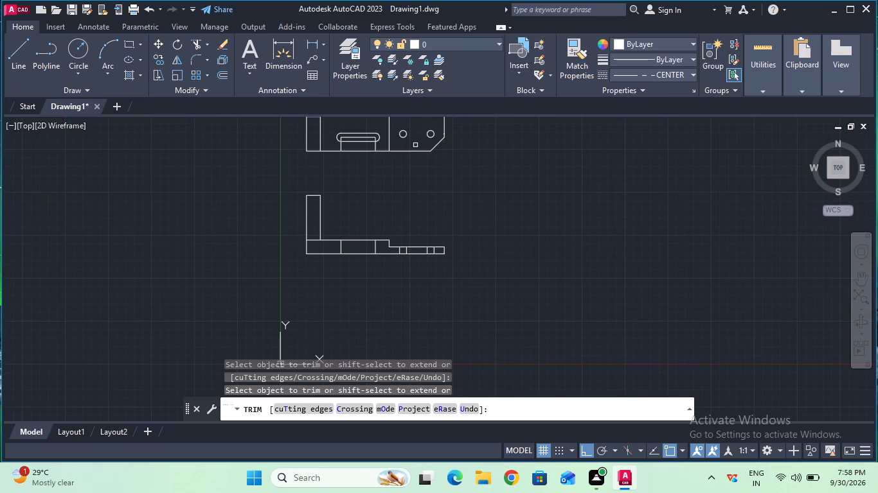
{"action": "key", "text": "Escape"}
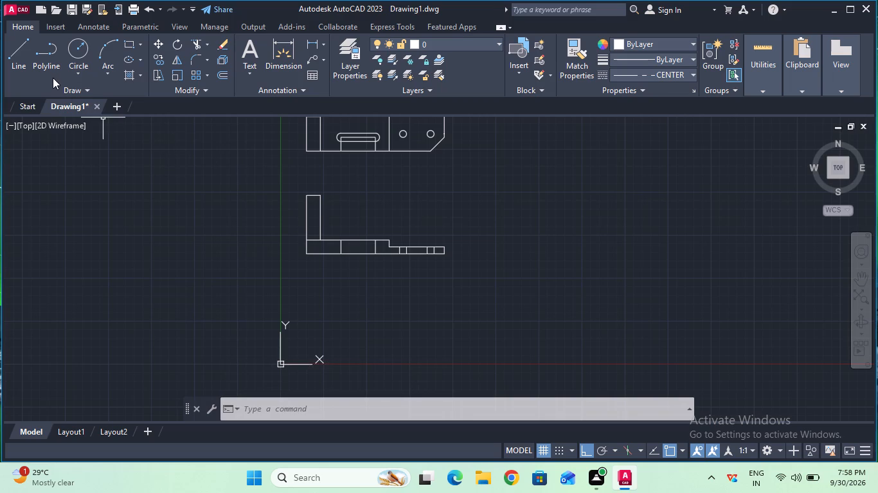
Draw a horizontal line rightward from the bottom-right corner of the lower view's thin base section, extending its bottom edge.
{"action": "left_click", "coordinate": [26, 67]}
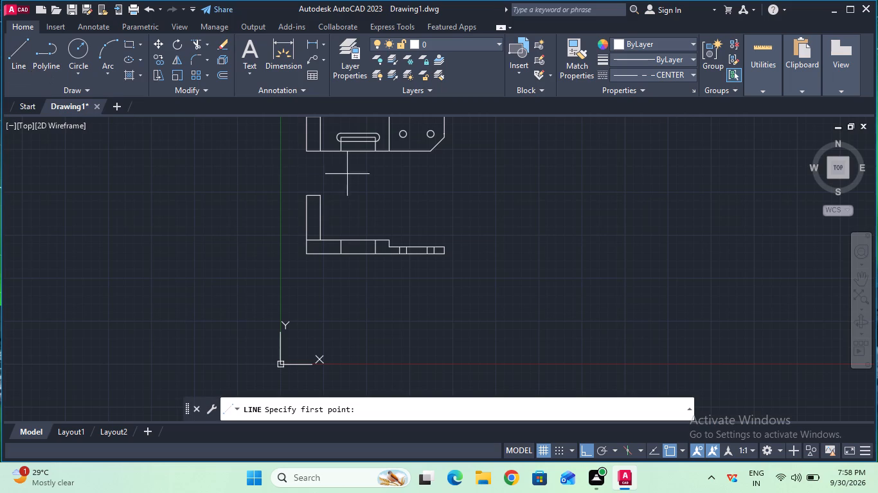
{"action": "left_click", "coordinate": [443, 257]}
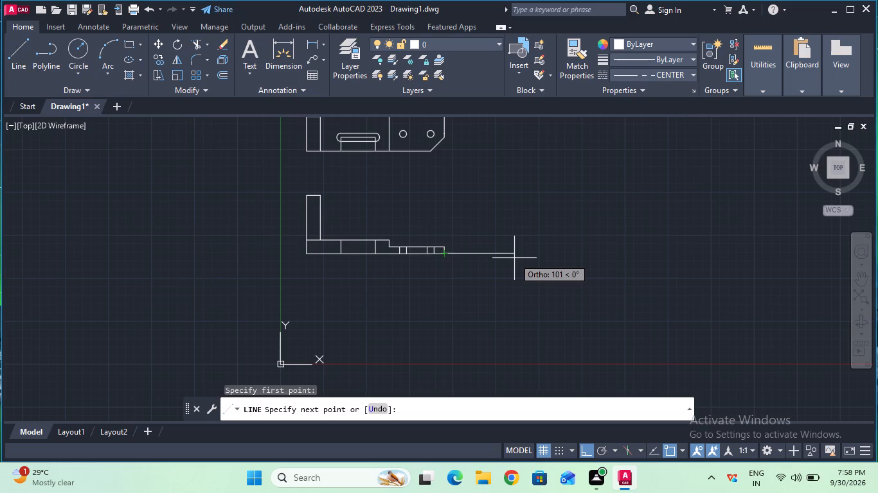
{"action": "left_click", "coordinate": [533, 258]}
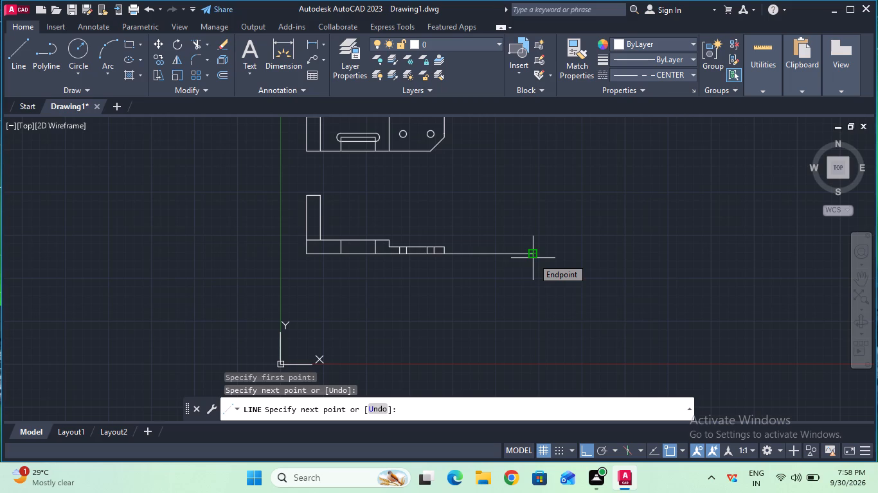
{"action": "key", "text": "Escape"}
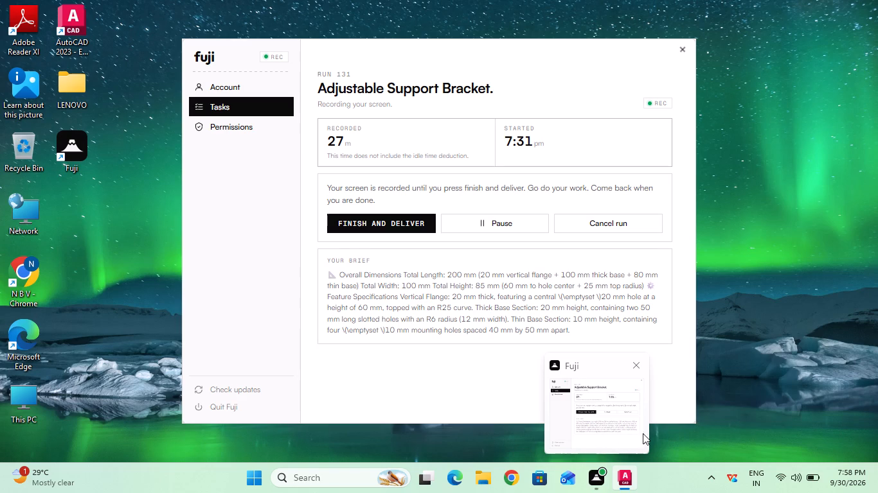
{"action": "scroll", "coordinate": [512, 246], "scroll_direction": "up", "scroll_amount": 1, "text": "ctrl"}
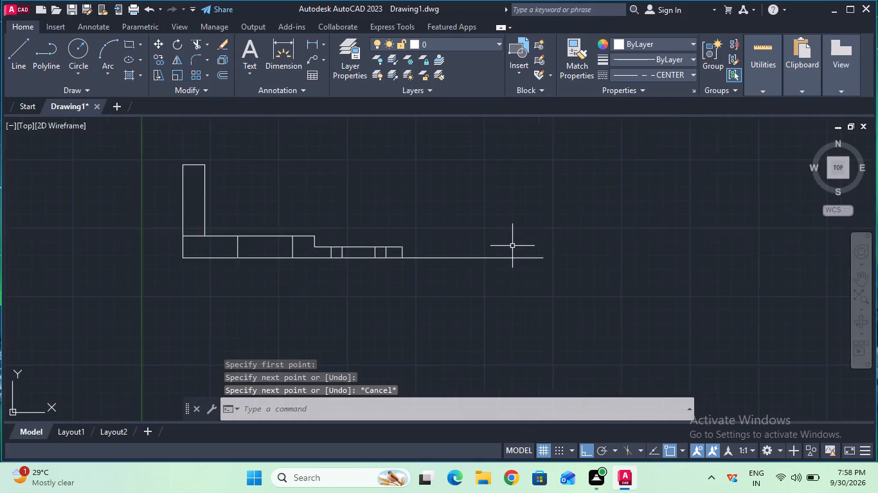
Set the current linetype to ByBlock and draw a 100 mm horizontal line rightward from the end of the base extension line.
{"action": "scroll", "coordinate": [512, 246], "scroll_direction": "up", "scroll_amount": 1, "text": "ctrl"}
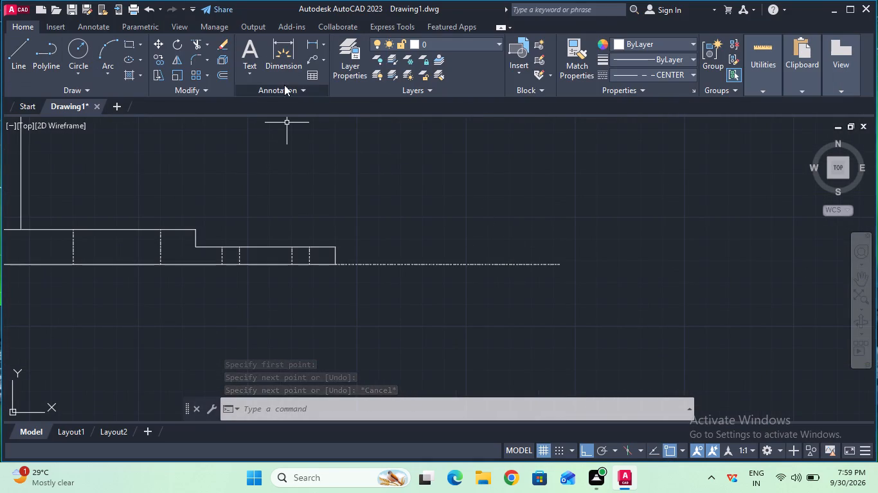
{"action": "left_click", "coordinate": [322, 46]}
{"action": "left_click", "coordinate": [322, 46]}
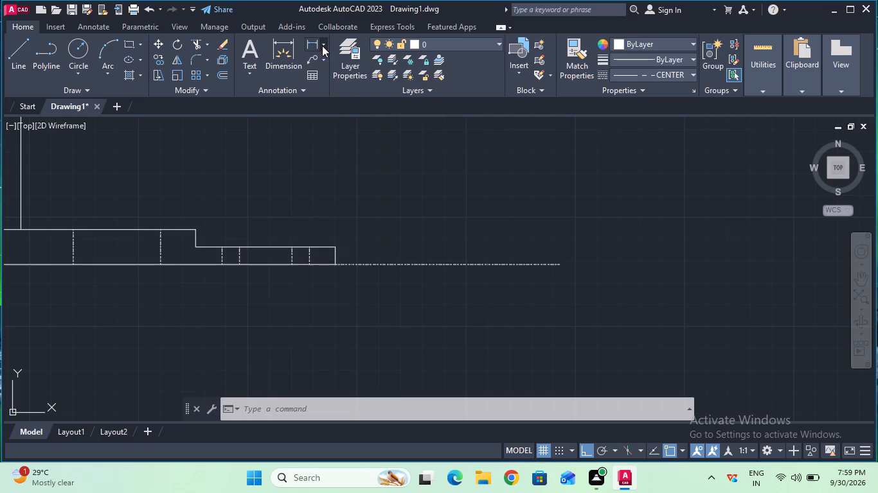
{"action": "left_click", "coordinate": [647, 72]}
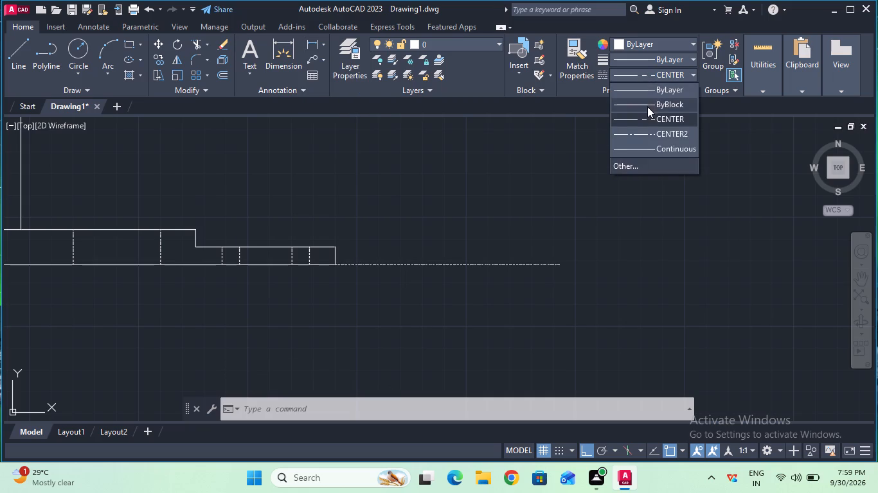
{"action": "left_click", "coordinate": [648, 107]}
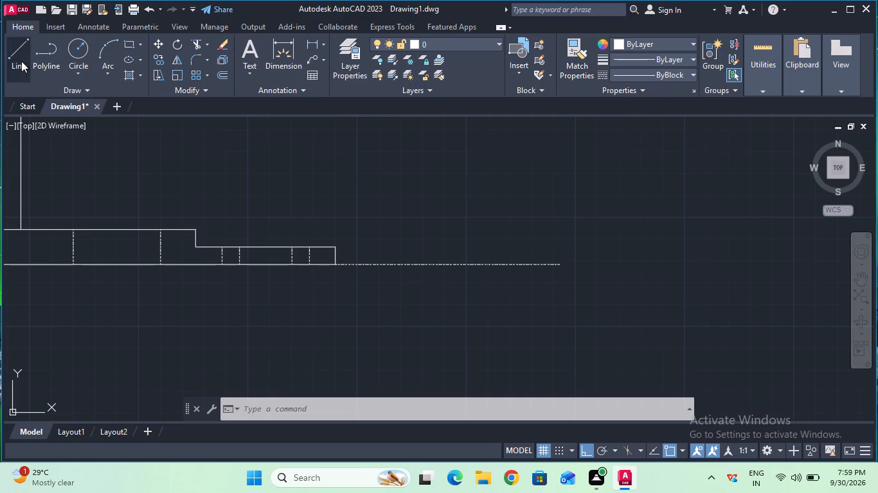
{"action": "left_click", "coordinate": [21, 61]}
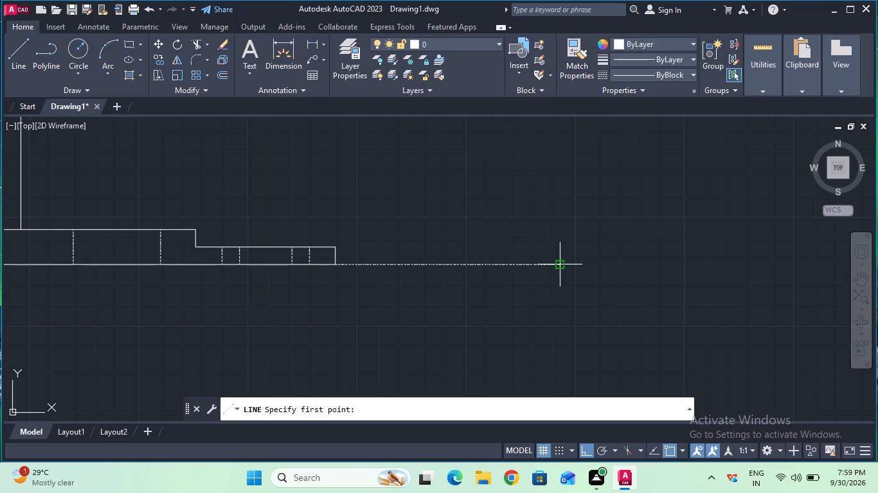
{"action": "left_click", "coordinate": [561, 264]}
{"action": "key", "text": "1"}
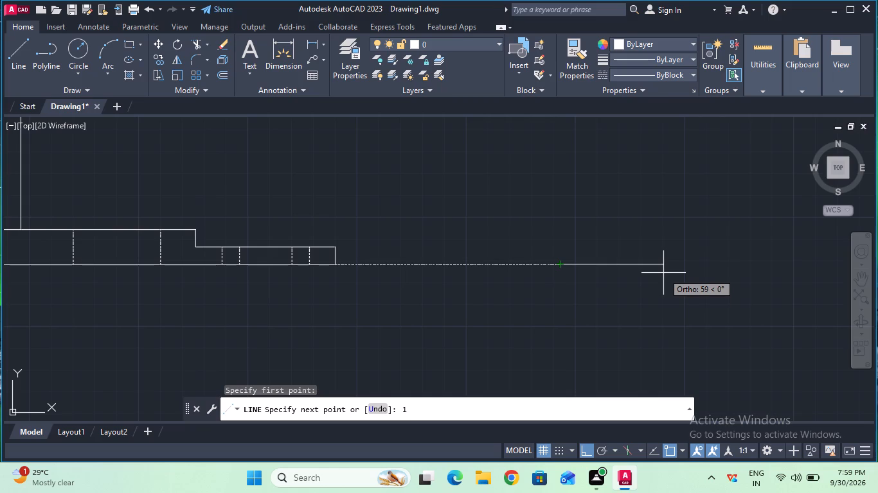
{"action": "type", "text": "00"}
{"action": "key", "text": "Return"}
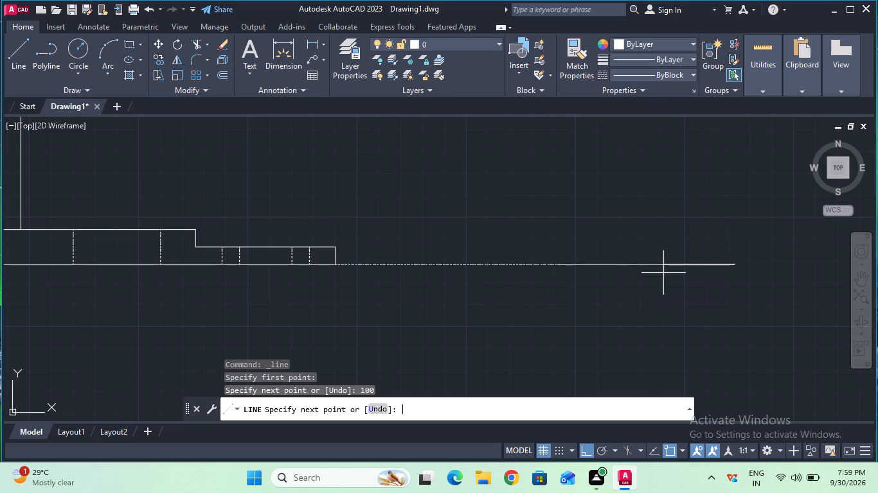
{"action": "scroll", "coordinate": [663, 273], "scroll_direction": "down", "scroll_amount": 1, "text": "ctrl"}
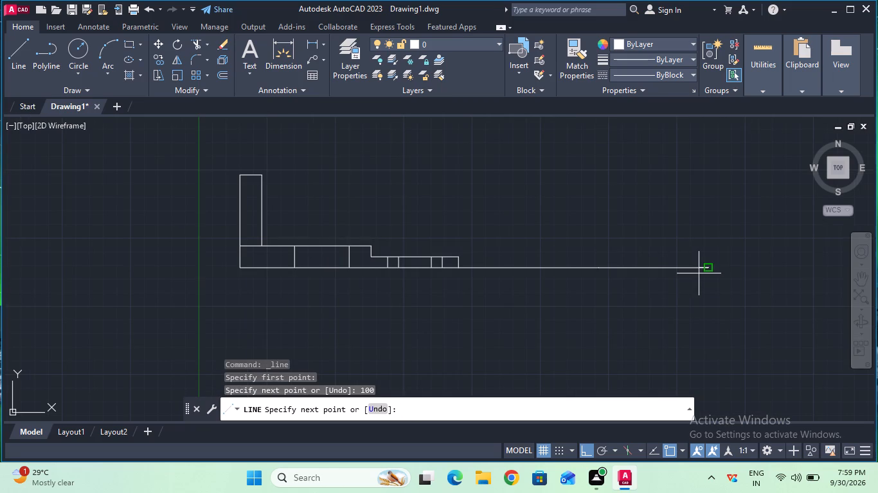
{"action": "key", "text": "Escape"}
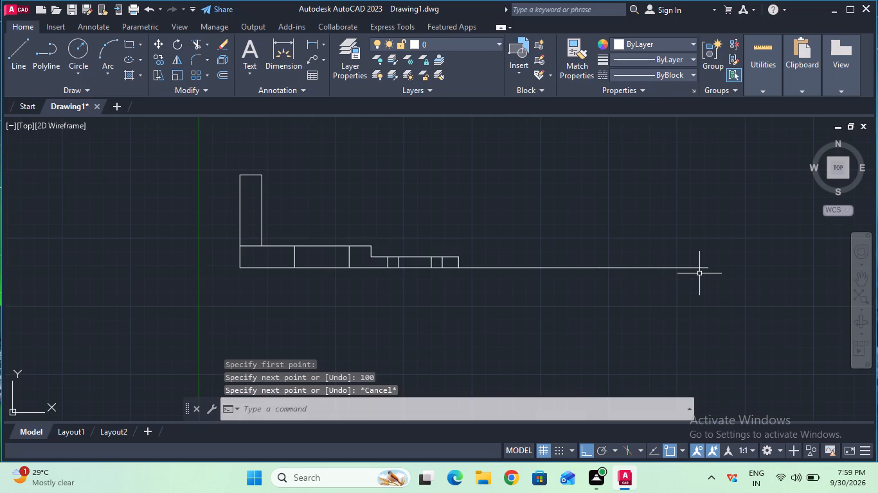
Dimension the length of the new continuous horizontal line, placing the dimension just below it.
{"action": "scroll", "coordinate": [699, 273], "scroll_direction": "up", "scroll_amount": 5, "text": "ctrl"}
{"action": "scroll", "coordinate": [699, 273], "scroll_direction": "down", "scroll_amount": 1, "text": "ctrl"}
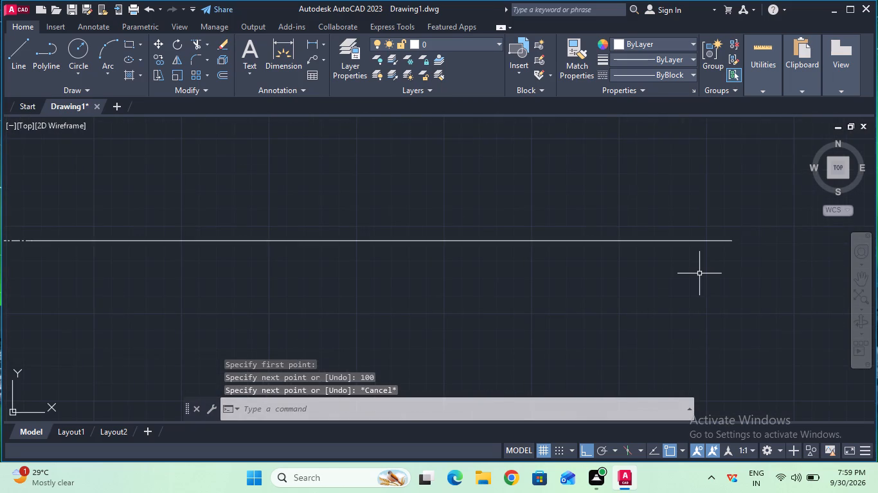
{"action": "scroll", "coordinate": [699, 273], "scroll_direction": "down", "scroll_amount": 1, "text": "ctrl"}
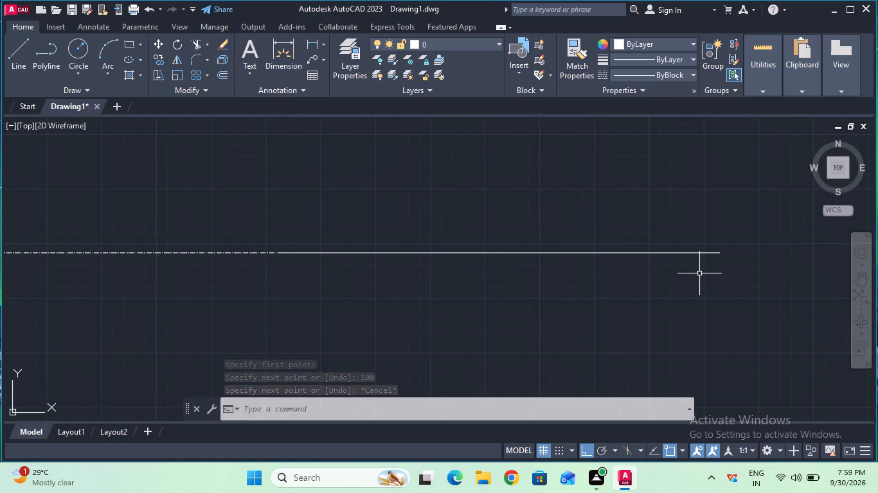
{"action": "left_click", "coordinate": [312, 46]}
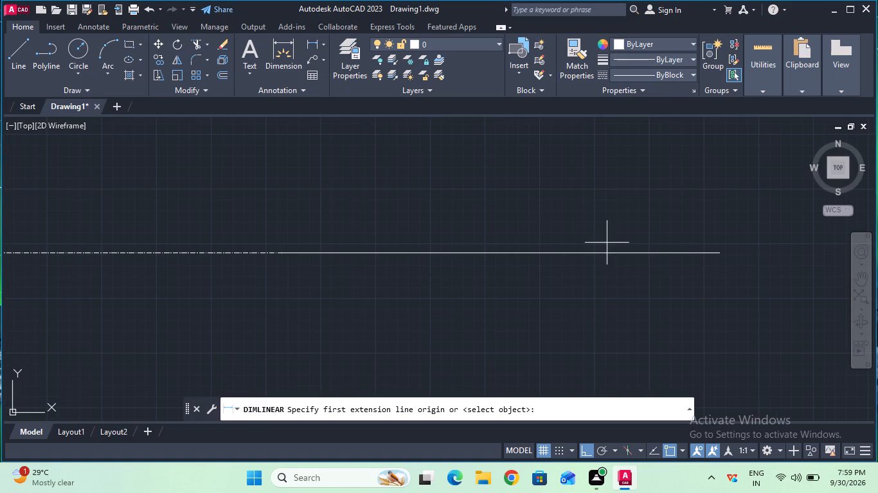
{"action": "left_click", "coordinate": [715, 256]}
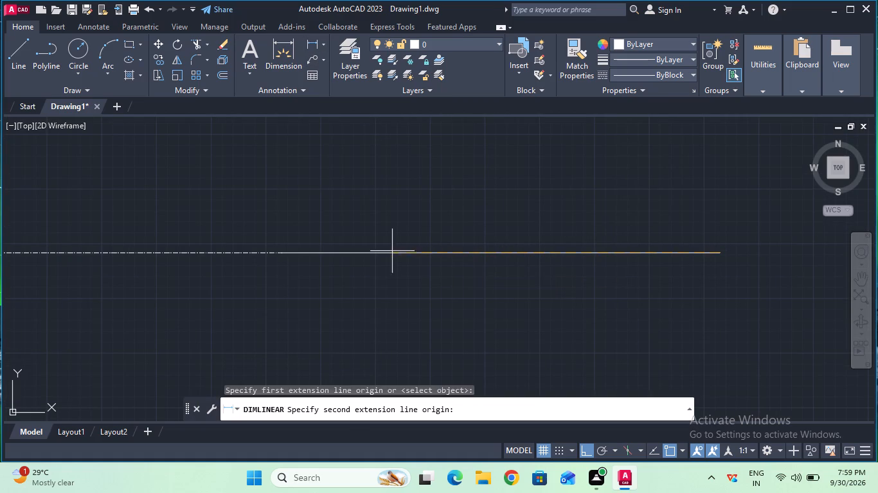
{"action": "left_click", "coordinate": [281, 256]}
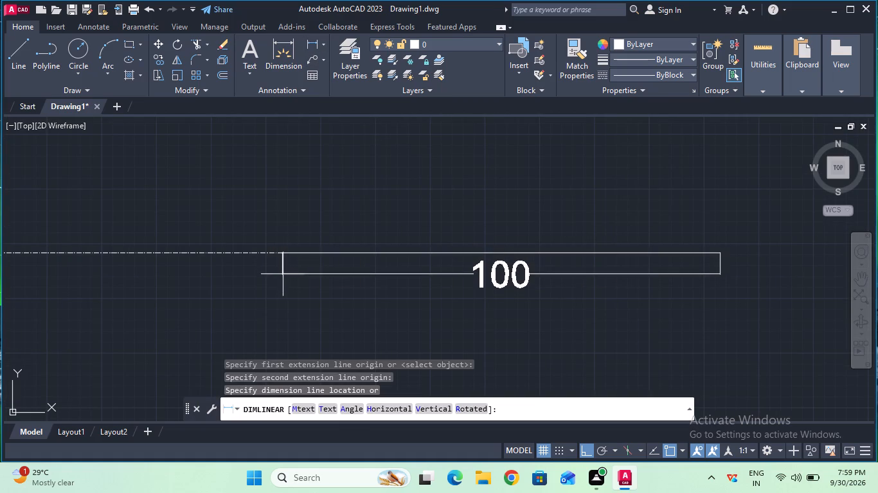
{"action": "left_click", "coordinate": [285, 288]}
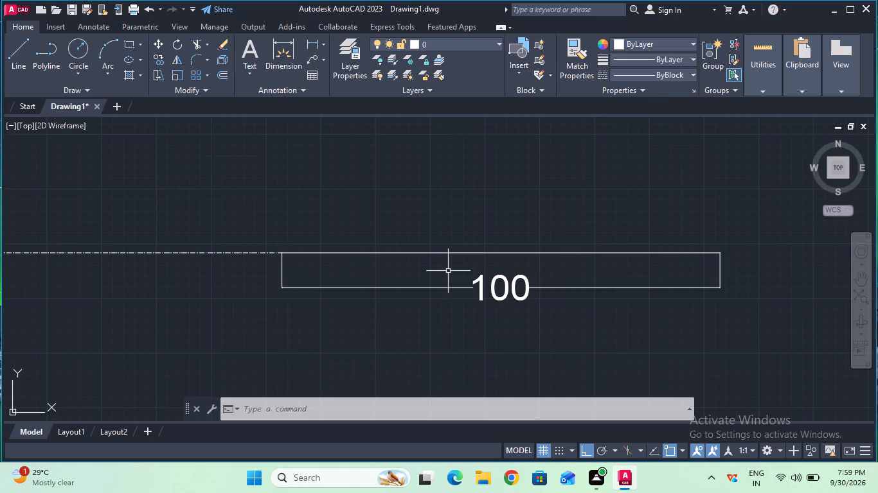
Draw the side view's 20 mm left side, 100 mm top edge and right side, closing a rectangle on the new base line.
{"action": "left_click", "coordinate": [26, 60]}
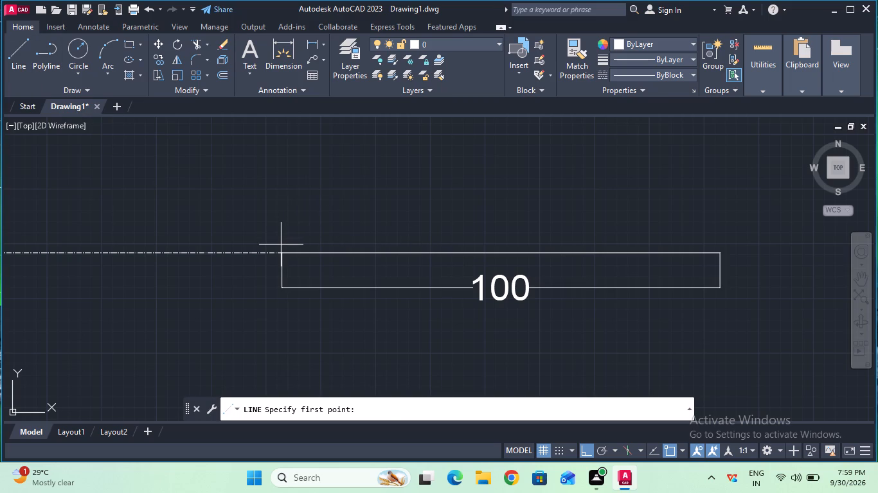
{"action": "left_click", "coordinate": [282, 250]}
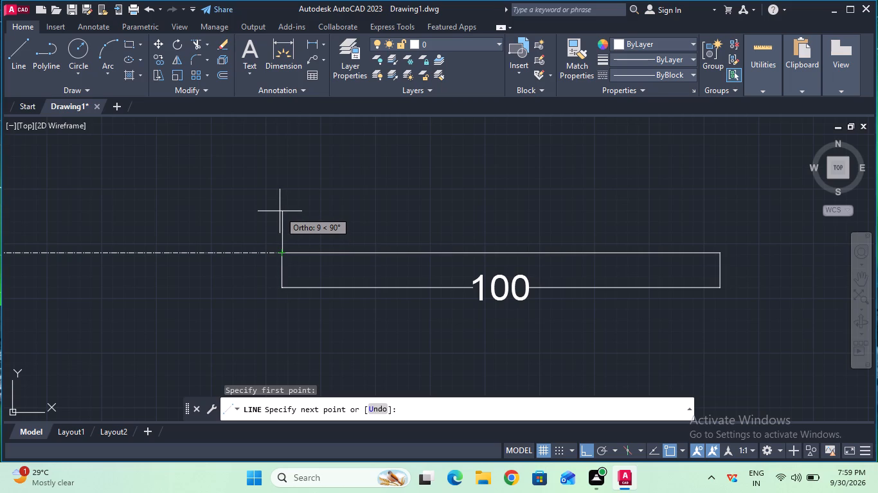
{"action": "key", "text": "2"}
{"action": "key", "text": "0"}
{"action": "key", "text": "Return"}
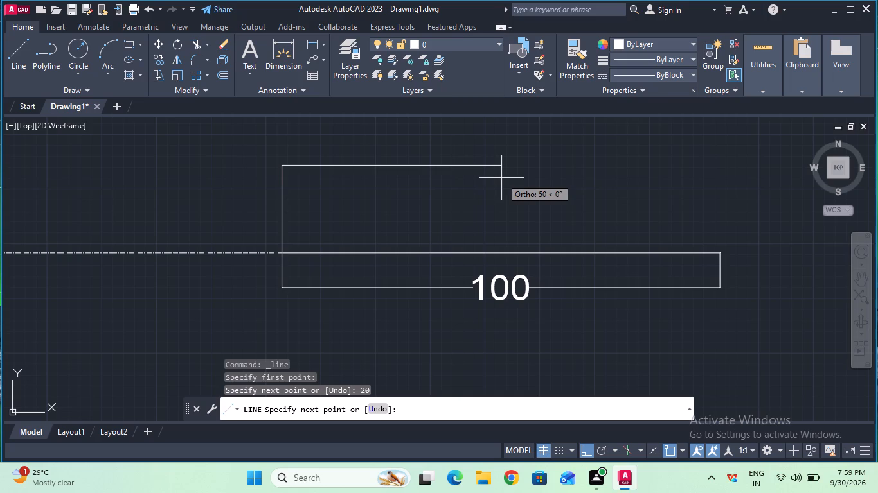
{"action": "type", "text": "100"}
{"action": "key", "text": "Return"}
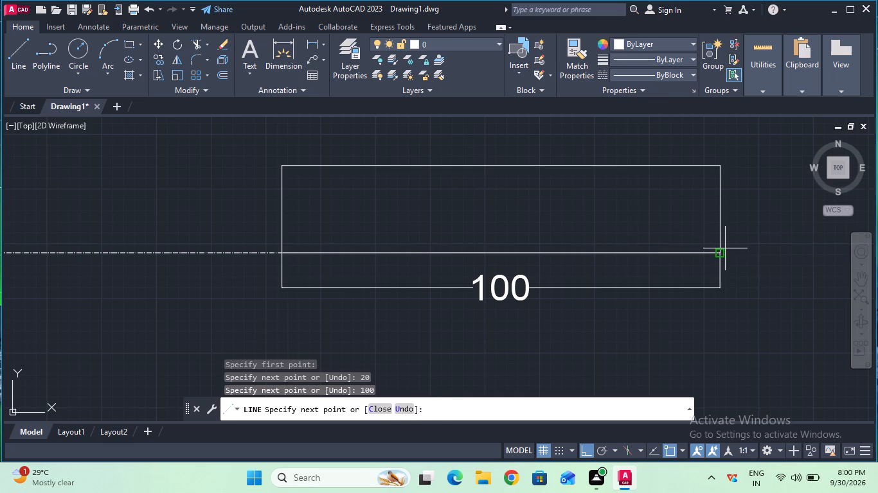
{"action": "left_click", "coordinate": [725, 248]}
{"action": "key", "text": "Escape"}
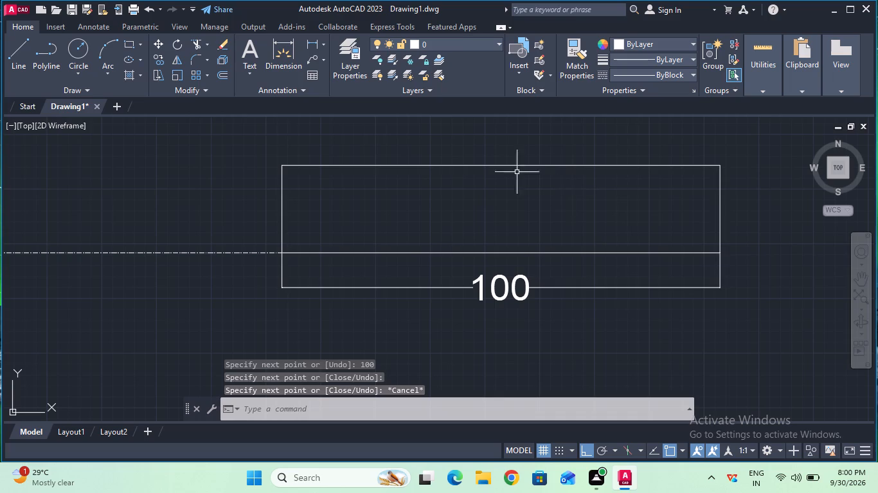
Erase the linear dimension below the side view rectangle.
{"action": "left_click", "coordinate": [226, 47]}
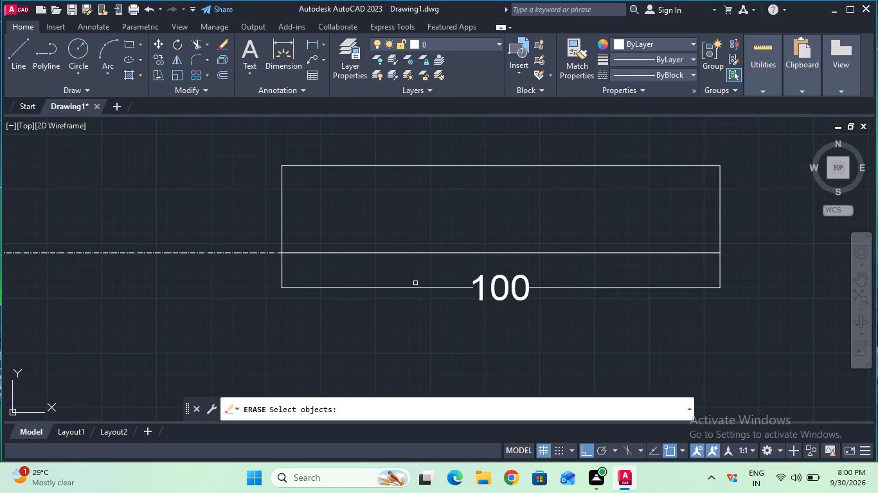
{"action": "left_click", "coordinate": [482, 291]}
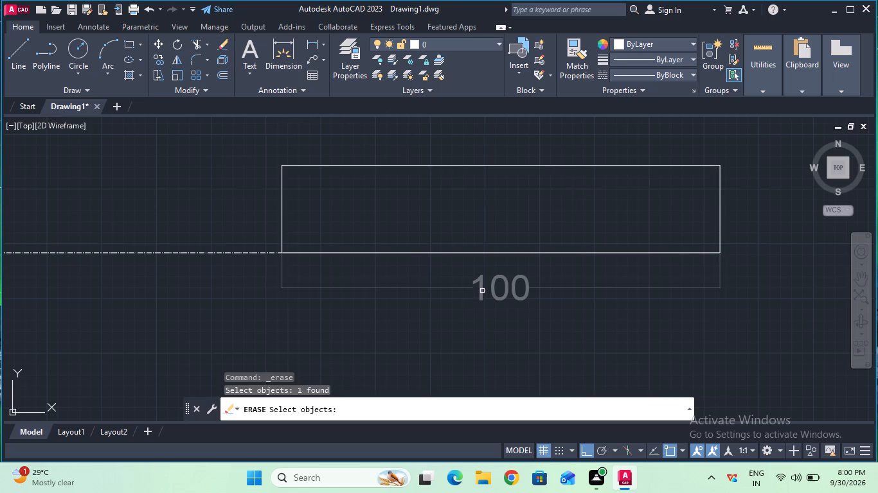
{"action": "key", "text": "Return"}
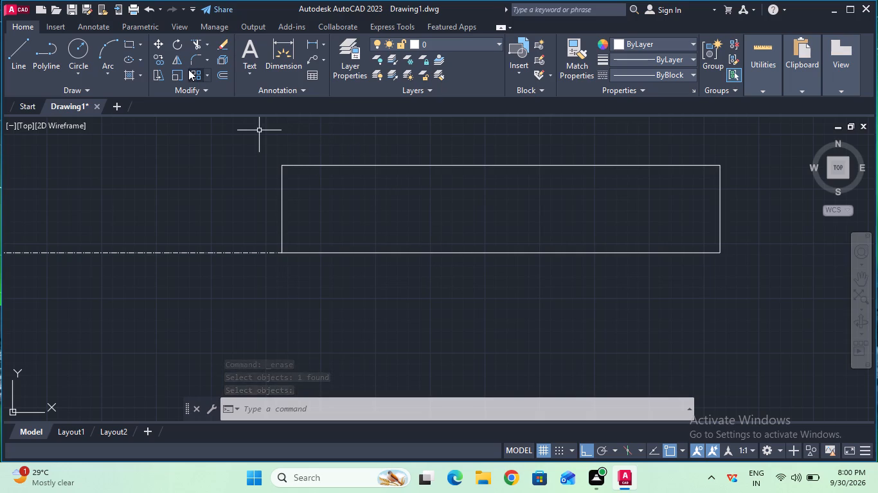
Trim away the dash-dot construction line between the front view and the side view rectangle.
{"action": "left_click", "coordinate": [199, 48]}
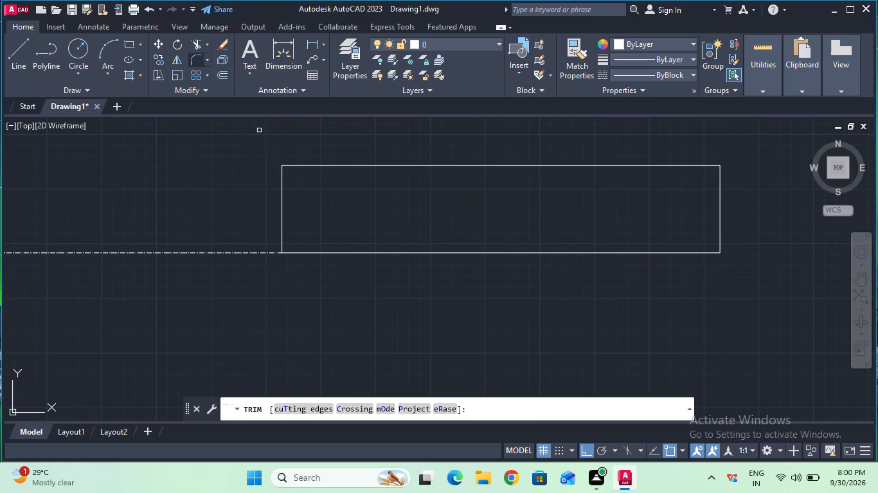
{"action": "left_click_drag", "start_coordinate": [184, 167], "coordinate": [196, 319]}
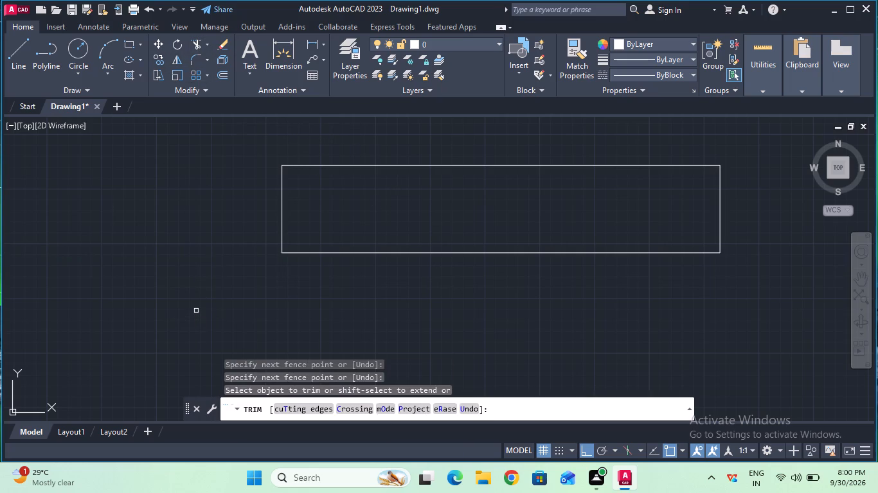
{"action": "key", "text": "Escape"}
Copy the side view rectangle's top edge 10 mm downward from its midpoint.
{"action": "scroll", "coordinate": [196, 311], "scroll_direction": "down", "scroll_amount": 2, "text": "ctrl"}
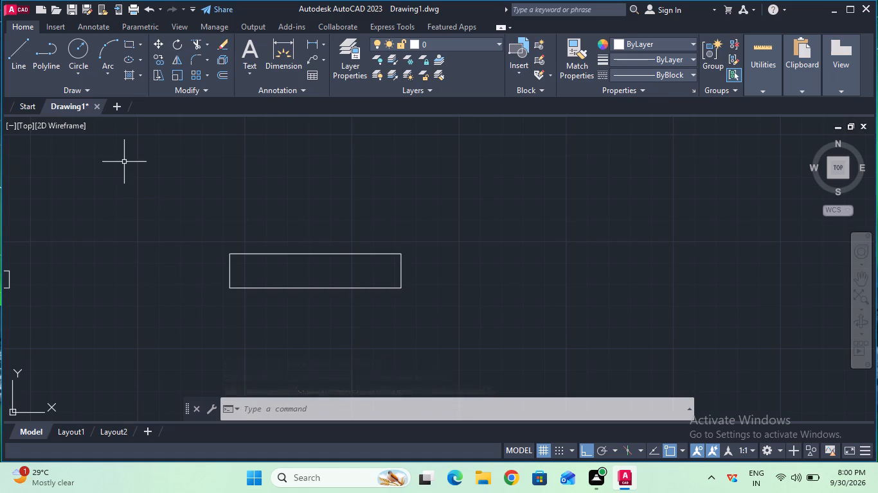
{"action": "left_click", "coordinate": [163, 60]}
{"action": "left_click", "coordinate": [318, 252]}
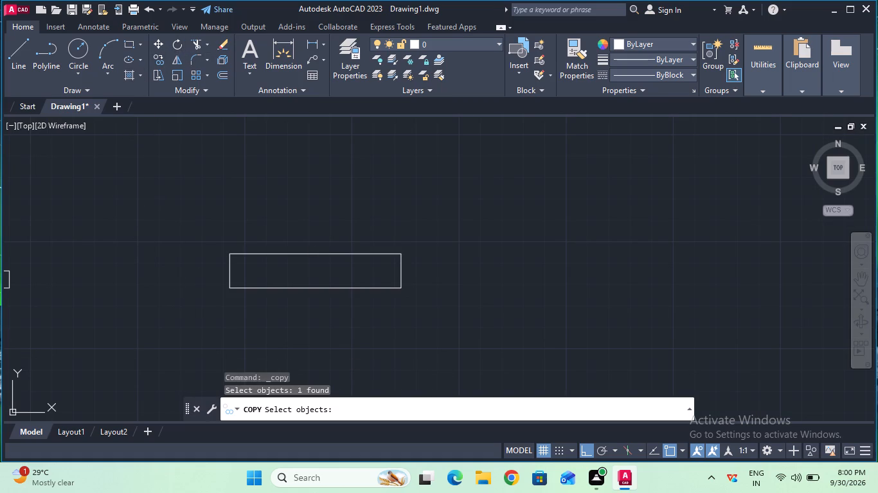
{"action": "key", "text": "Return"}
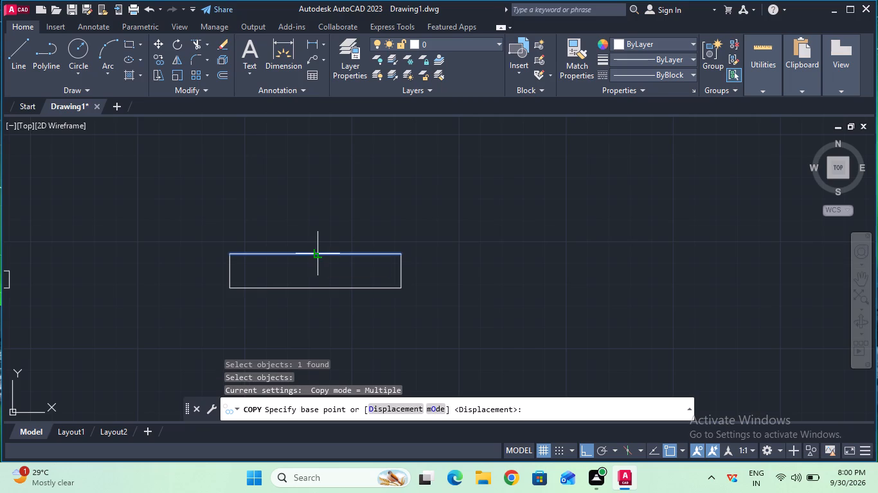
{"action": "left_click", "coordinate": [312, 255]}
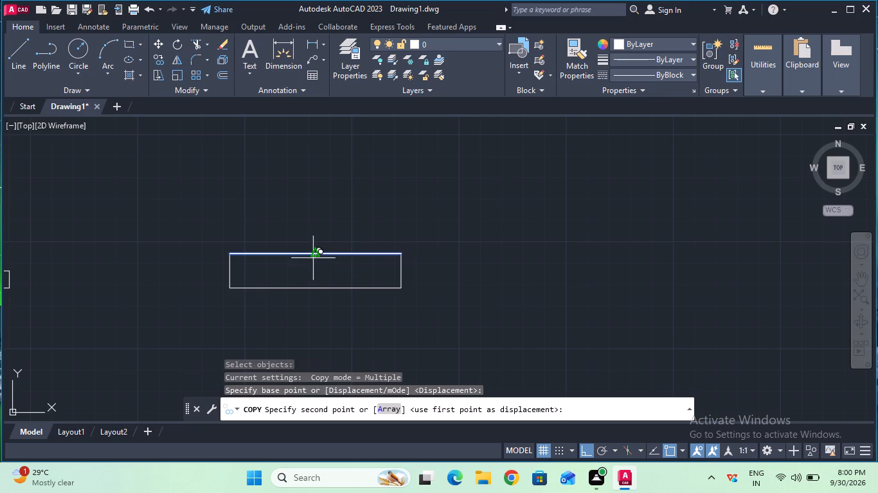
{"action": "key", "text": "1"}
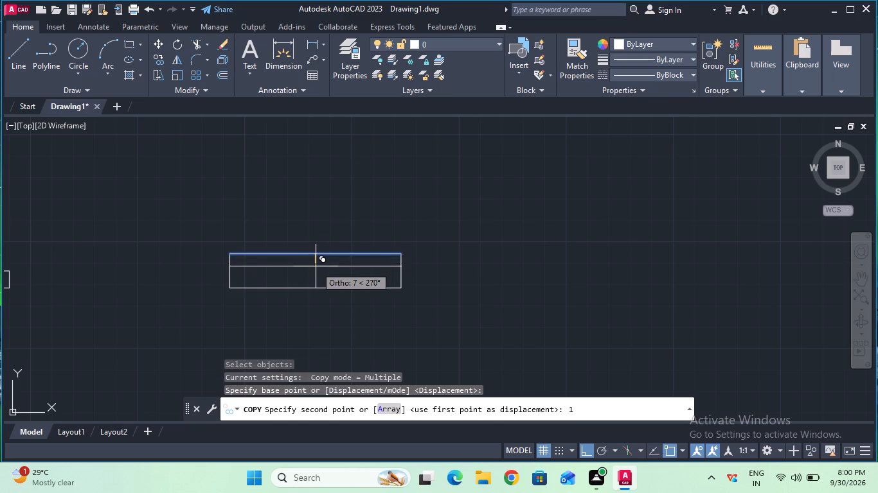
{"action": "key", "text": "0"}
{"action": "key", "text": "Return"}
{"action": "key", "text": "Escape"}
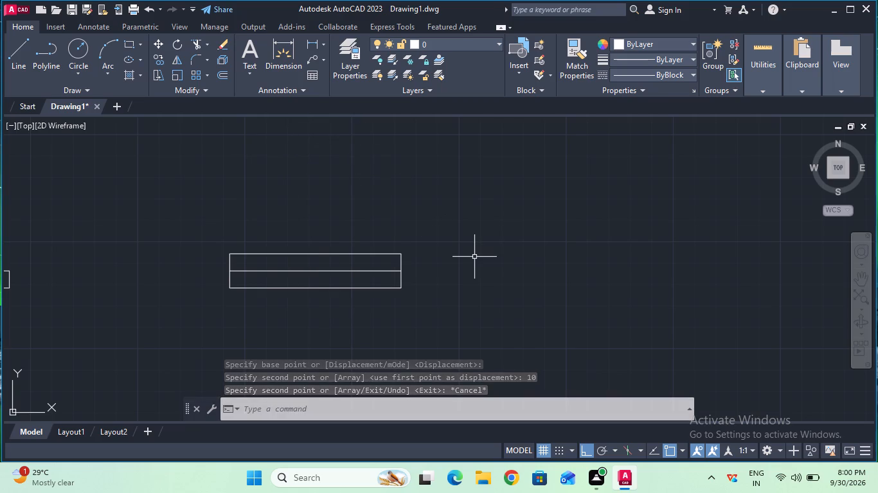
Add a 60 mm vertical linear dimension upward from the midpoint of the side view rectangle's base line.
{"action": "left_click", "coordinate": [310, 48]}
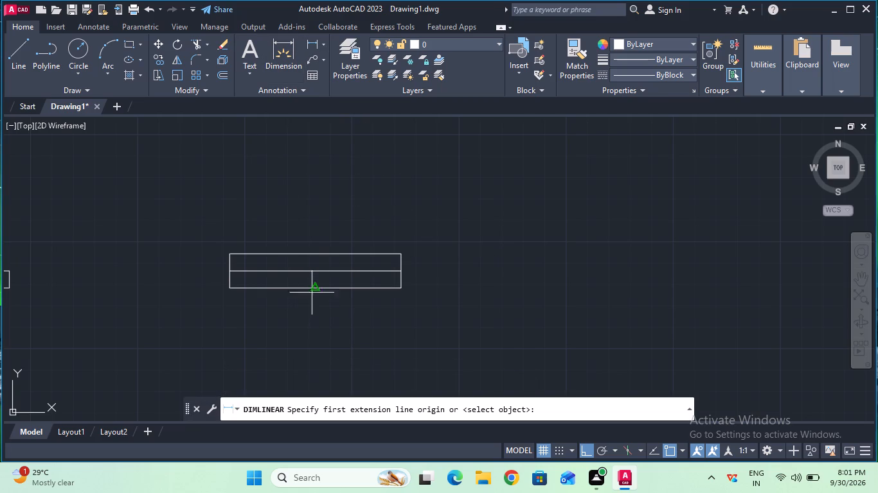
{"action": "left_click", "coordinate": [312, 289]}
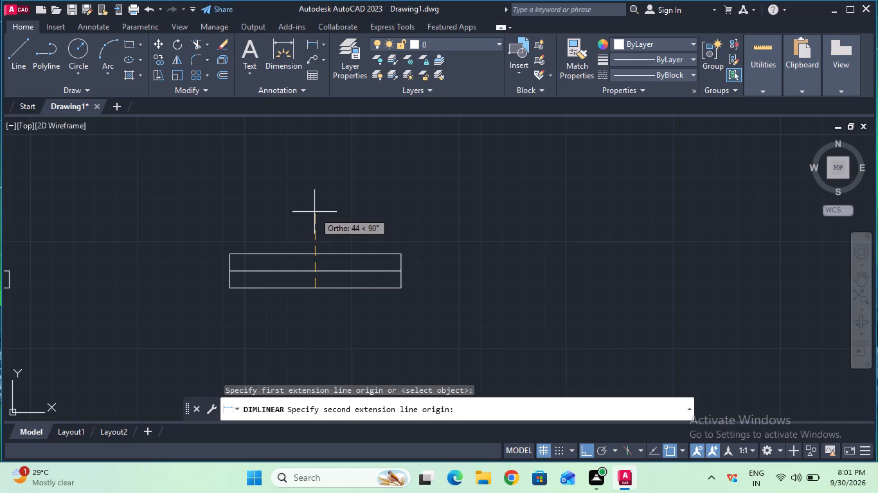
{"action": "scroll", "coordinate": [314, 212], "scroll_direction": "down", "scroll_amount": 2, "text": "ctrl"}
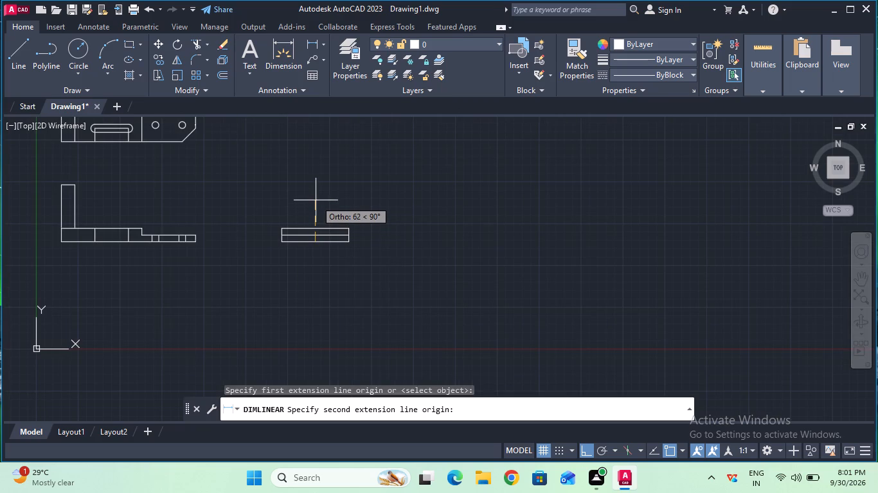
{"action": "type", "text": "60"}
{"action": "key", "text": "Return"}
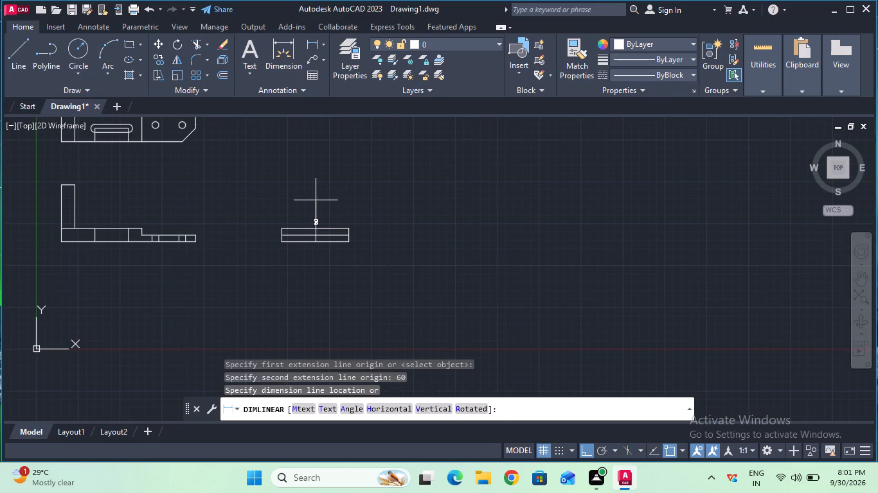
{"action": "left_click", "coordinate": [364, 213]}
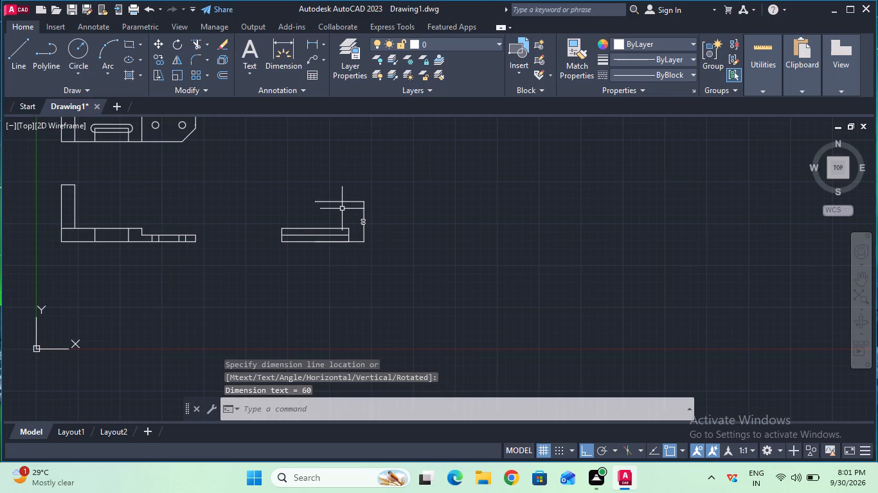
Set the current linetype to CENTER.
{"action": "scroll", "coordinate": [342, 209], "scroll_direction": "up", "scroll_amount": 2, "text": "ctrl"}
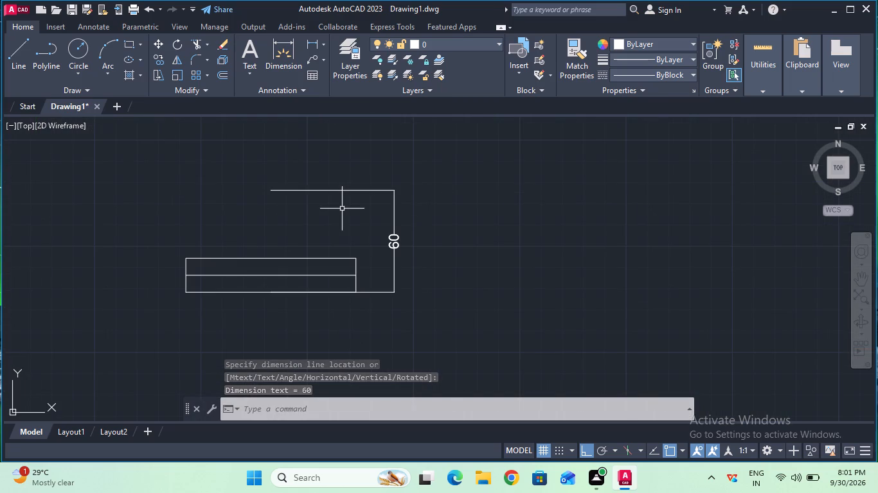
{"action": "left_click", "coordinate": [627, 73]}
{"action": "left_click", "coordinate": [636, 116]}
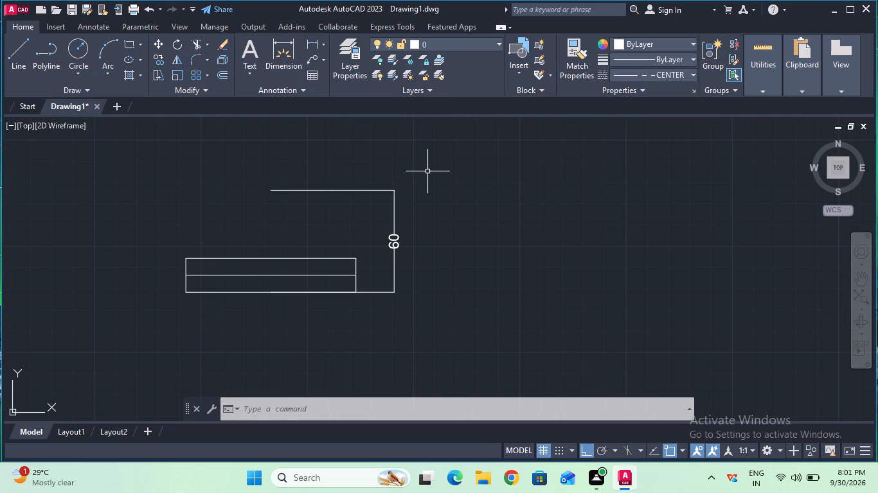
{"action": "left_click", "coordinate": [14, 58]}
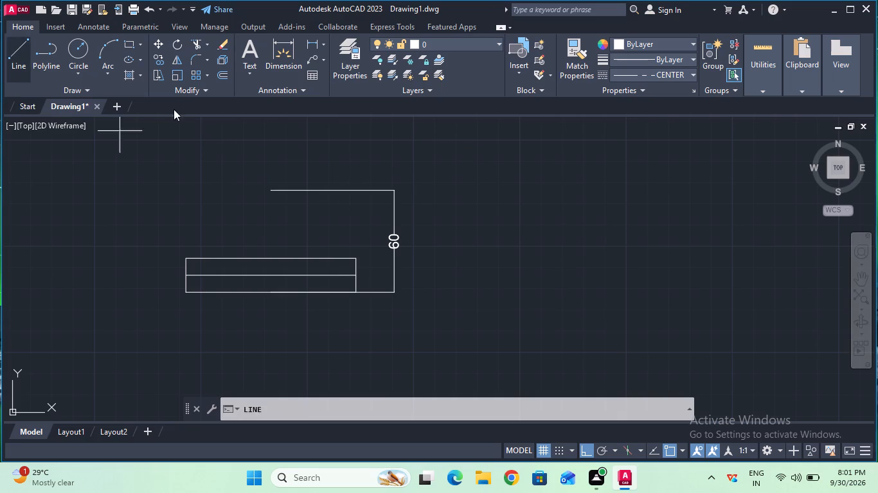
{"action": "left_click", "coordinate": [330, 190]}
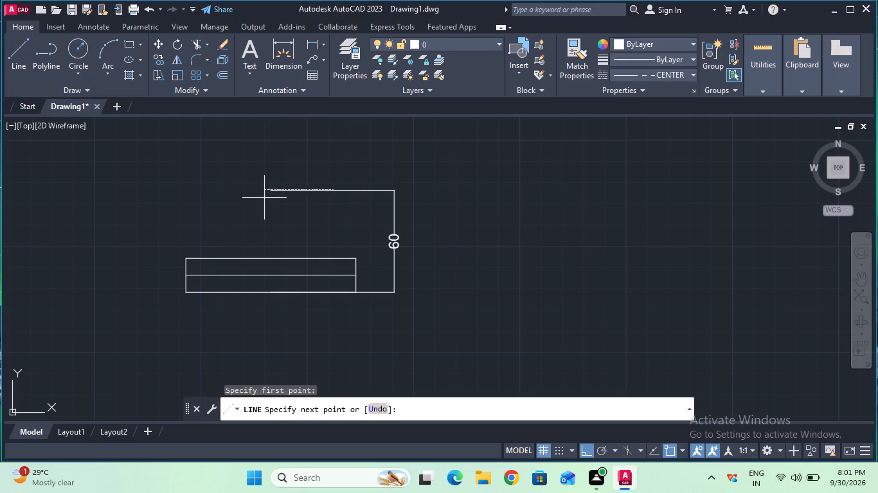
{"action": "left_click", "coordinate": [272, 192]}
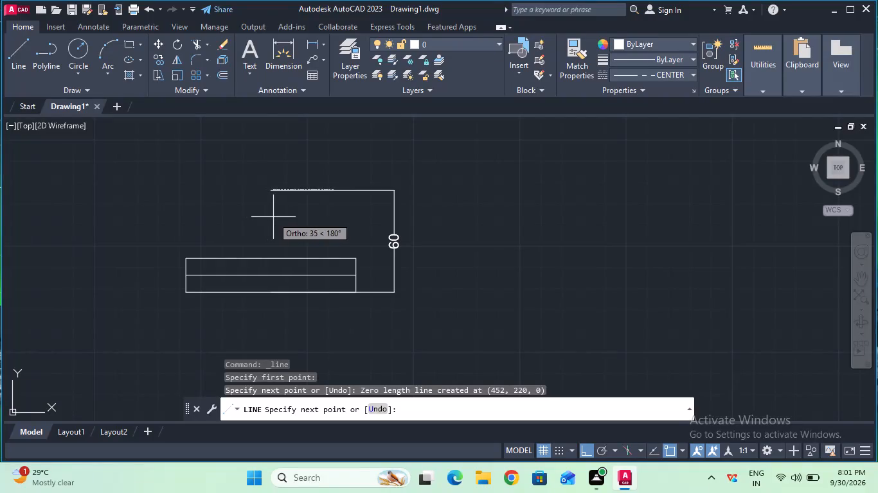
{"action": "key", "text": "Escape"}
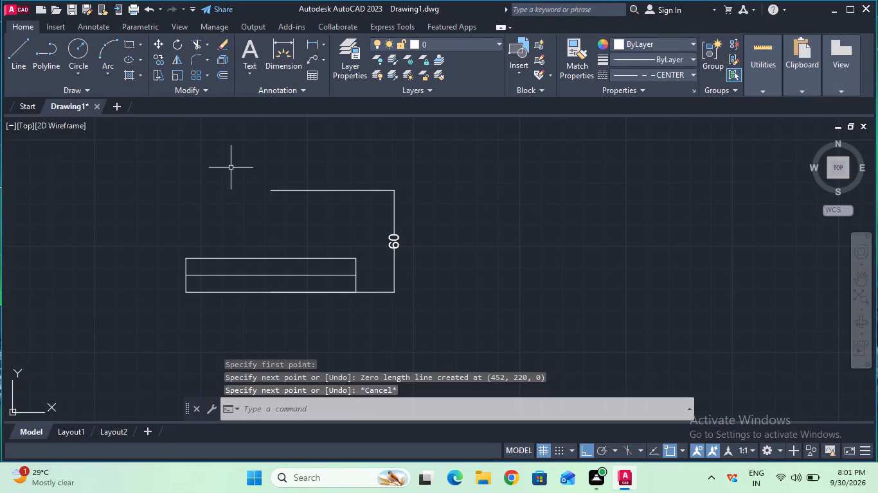
Draw a 60 mm vertical centre line upward from the midpoint of the side view's base line.
{"action": "left_click", "coordinate": [22, 58]}
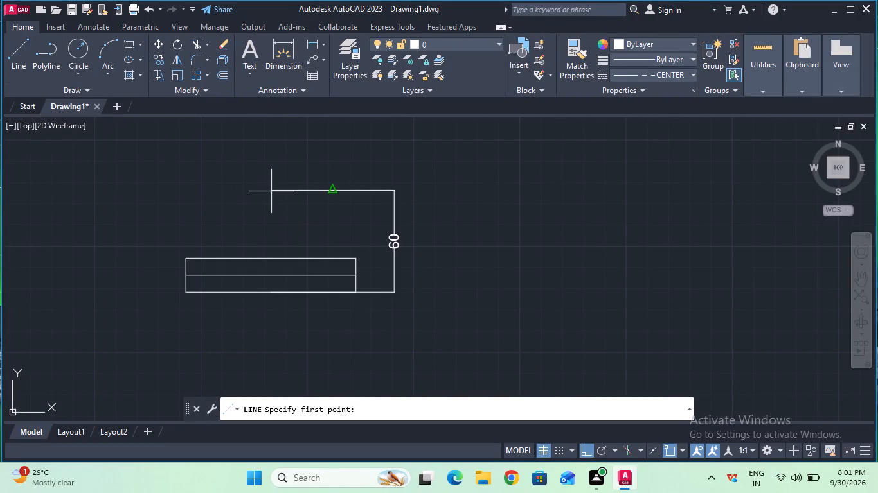
{"action": "left_click", "coordinate": [268, 296]}
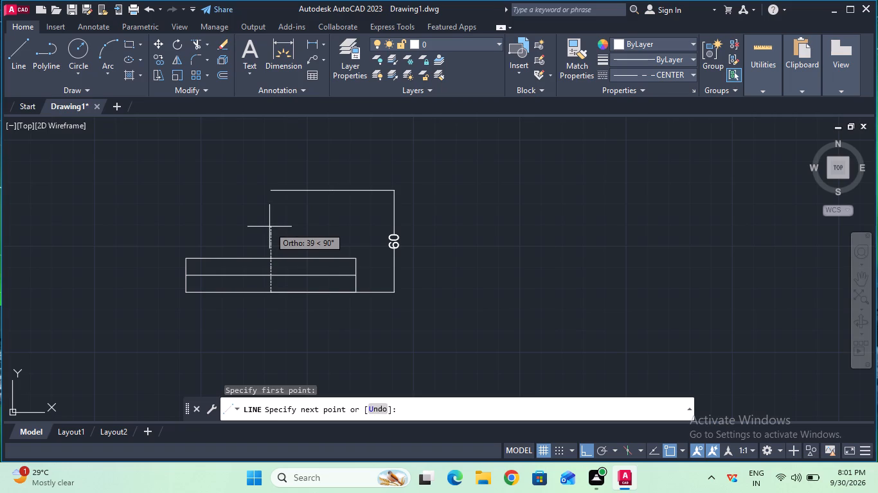
{"action": "type", "text": "60"}
{"action": "key", "text": "Return"}
{"action": "key", "text": "Escape"}
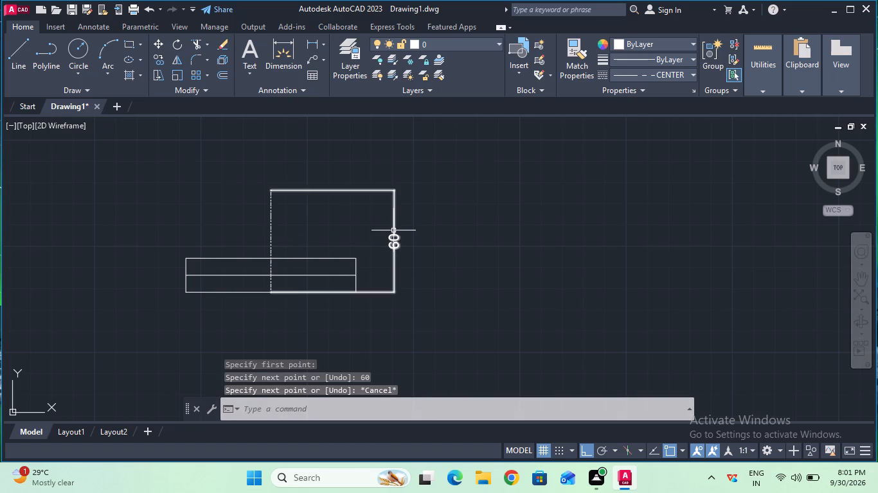
Erase the 60 mm vertical dimension beside the side view.
{"action": "left_click", "coordinate": [393, 230]}
{"action": "key", "text": "Delete"}
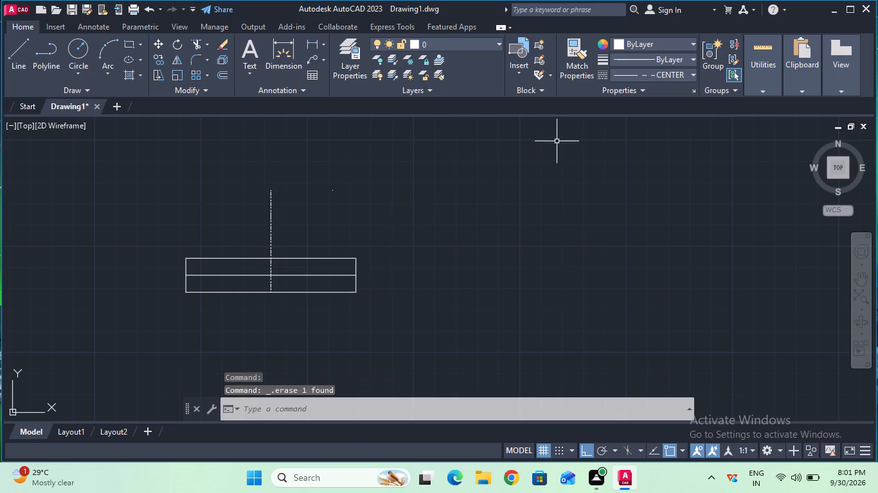
Set the current linetype to ByBlock and draw a 10 mm radius circle centred on the centre line's upper end.
{"action": "left_click", "coordinate": [632, 78]}
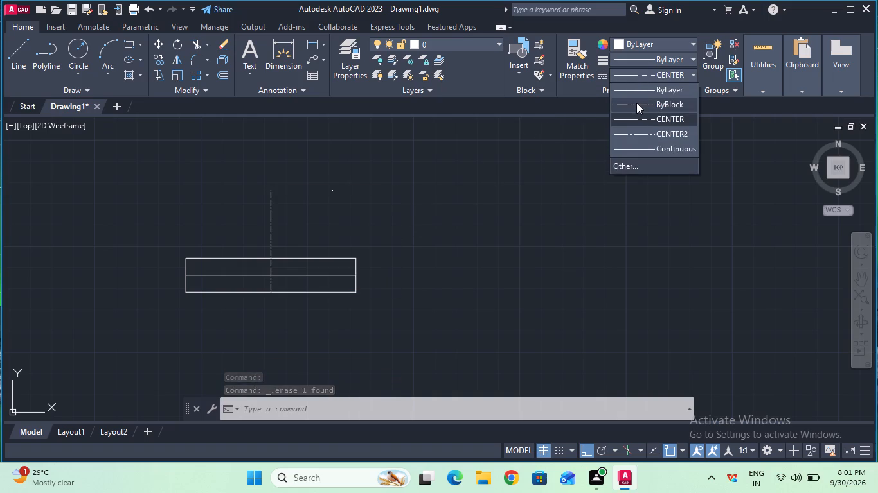
{"action": "left_click", "coordinate": [636, 103]}
{"action": "left_click", "coordinate": [84, 53]}
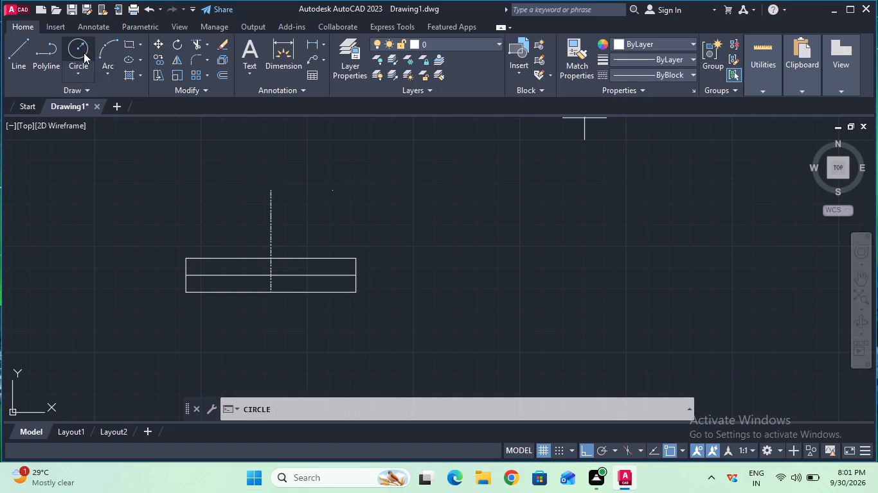
{"action": "left_click", "coordinate": [271, 189]}
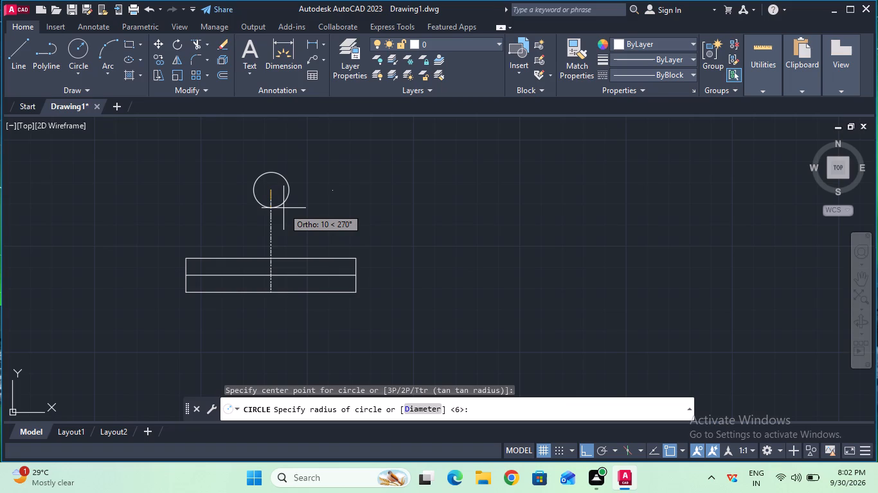
{"action": "type", "text": "10"}
{"action": "key", "text": "Return"}
{"action": "key", "text": "Escape"}
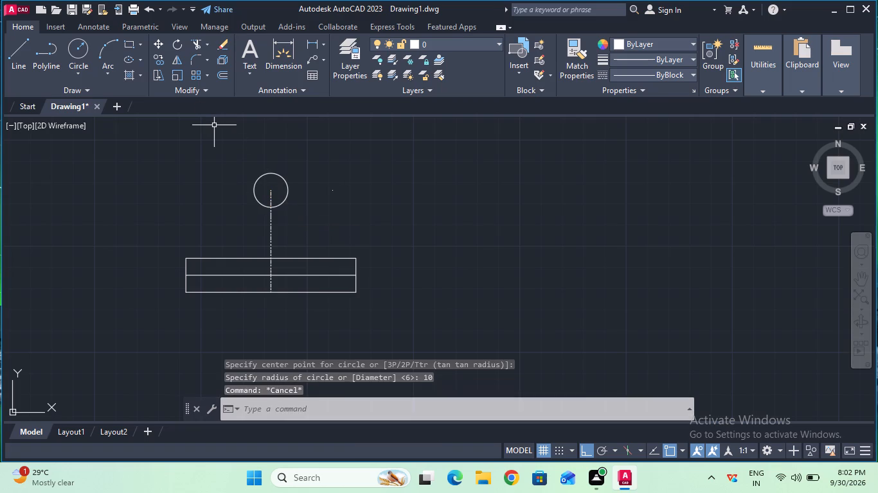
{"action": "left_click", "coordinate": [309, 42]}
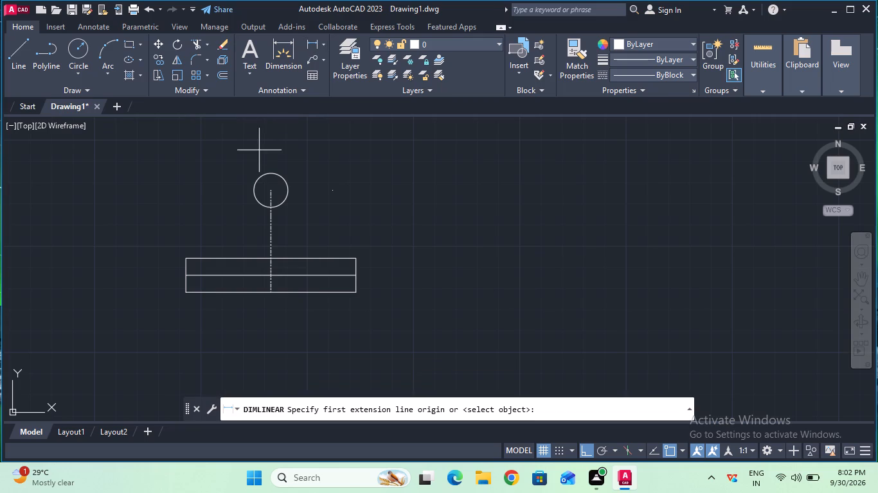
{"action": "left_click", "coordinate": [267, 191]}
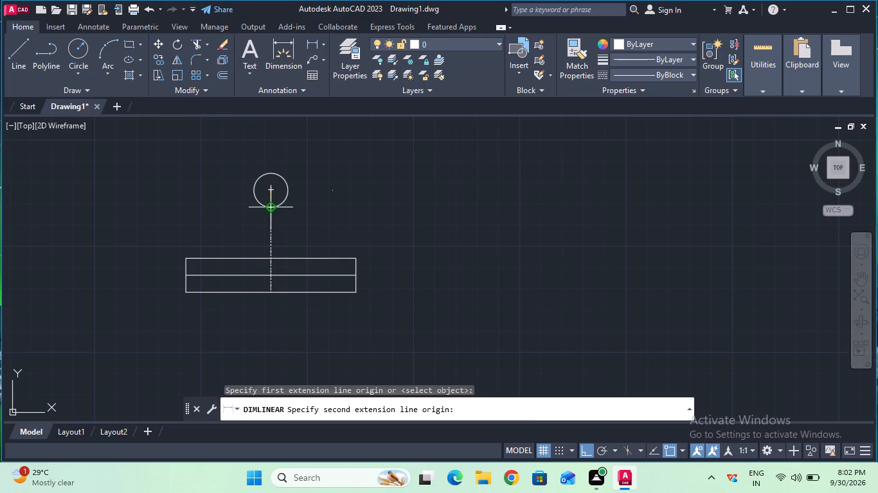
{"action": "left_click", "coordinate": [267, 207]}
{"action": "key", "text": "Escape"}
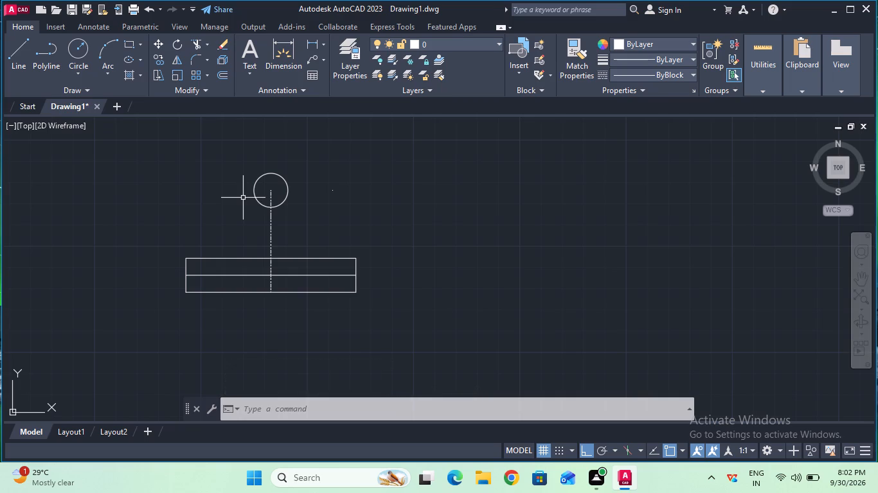
Draw a concentric circle of 25 mm radius around the side view's 10 mm radius circle.
{"action": "left_click", "coordinate": [80, 56]}
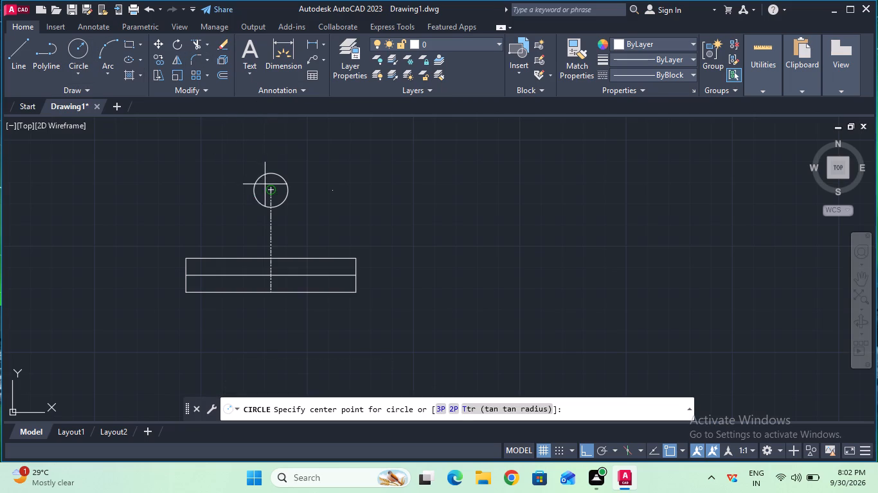
{"action": "left_click", "coordinate": [268, 187]}
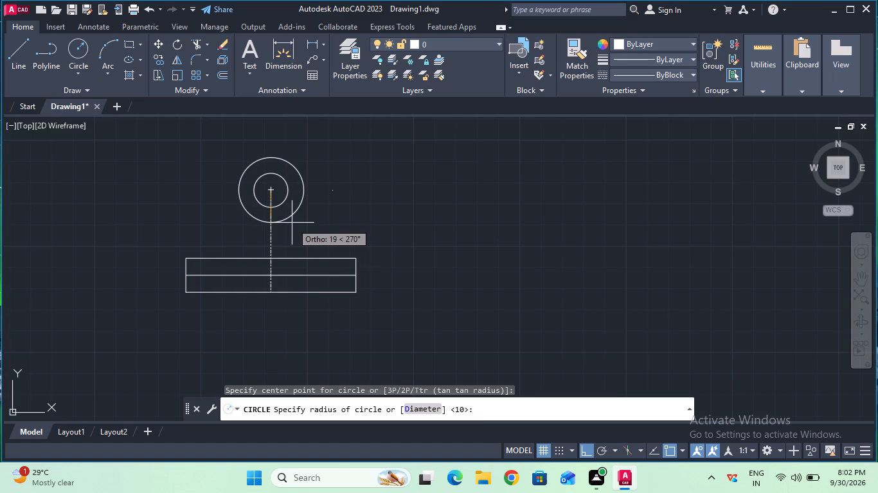
{"action": "key", "text": "2"}
{"action": "key", "text": "5"}
{"action": "key", "text": "Return"}
{"action": "key", "text": "Escape"}
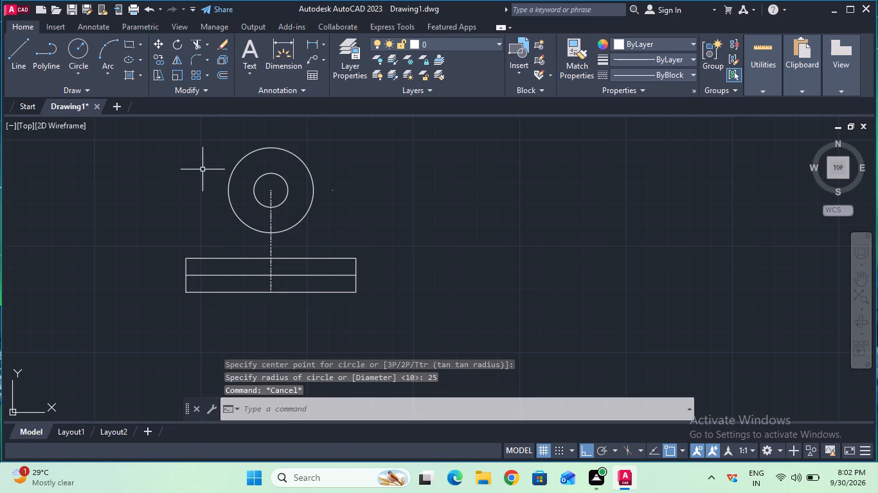
With Ortho off, draw a line from the side view rectangle's top-left corner tangent to the left side of the 25 mm radius circle.
{"action": "left_click", "coordinate": [26, 73]}
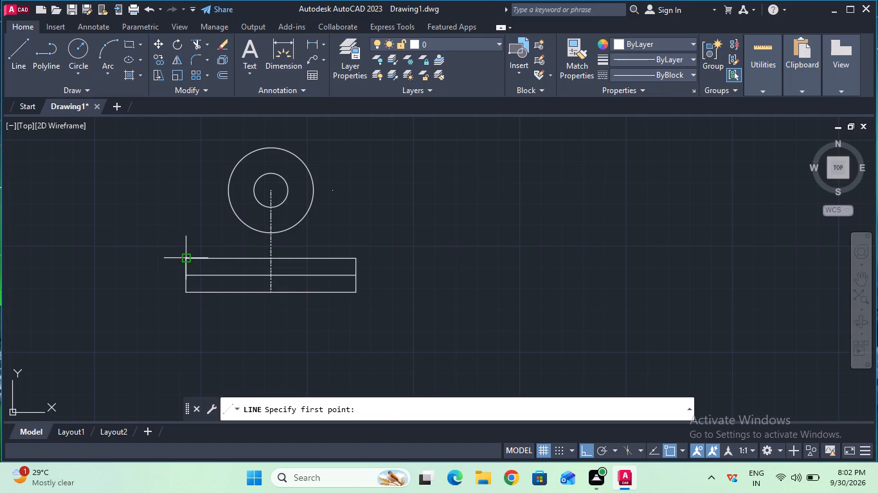
{"action": "left_click", "coordinate": [186, 259]}
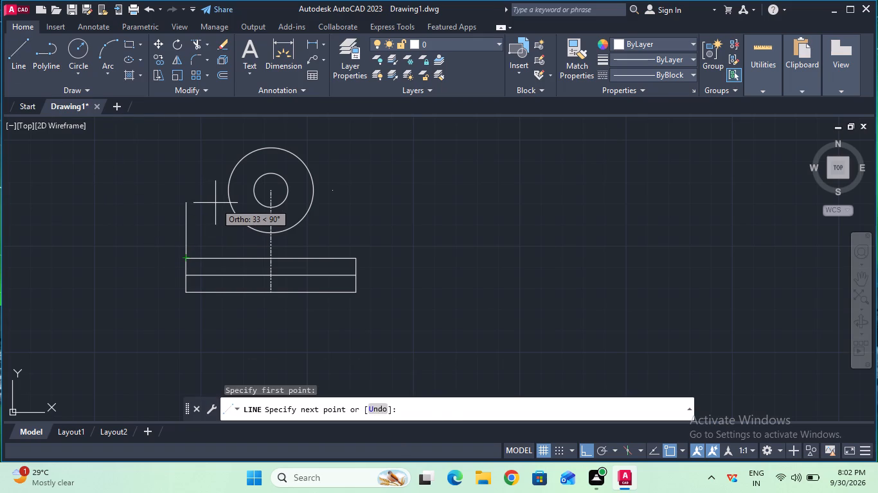
{"action": "key", "text": "F8"}
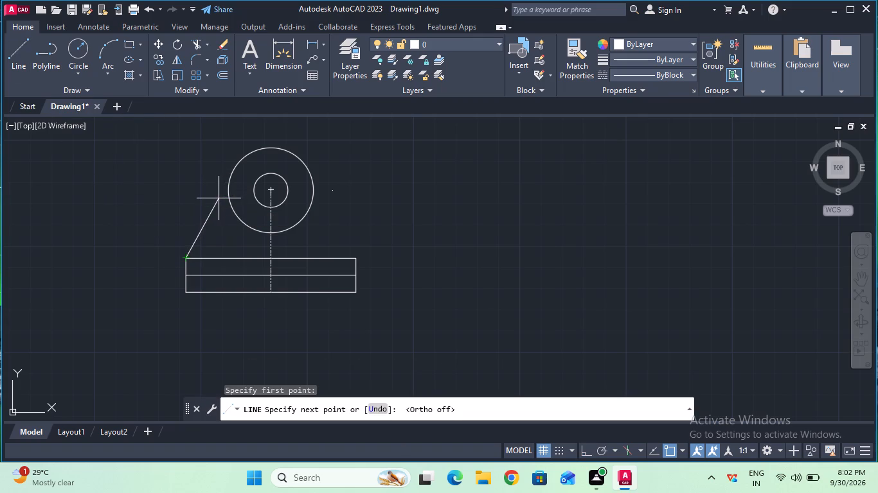
{"action": "key", "text": "t"}
{"action": "type", "text": "an"}
{"action": "key", "text": "Return"}
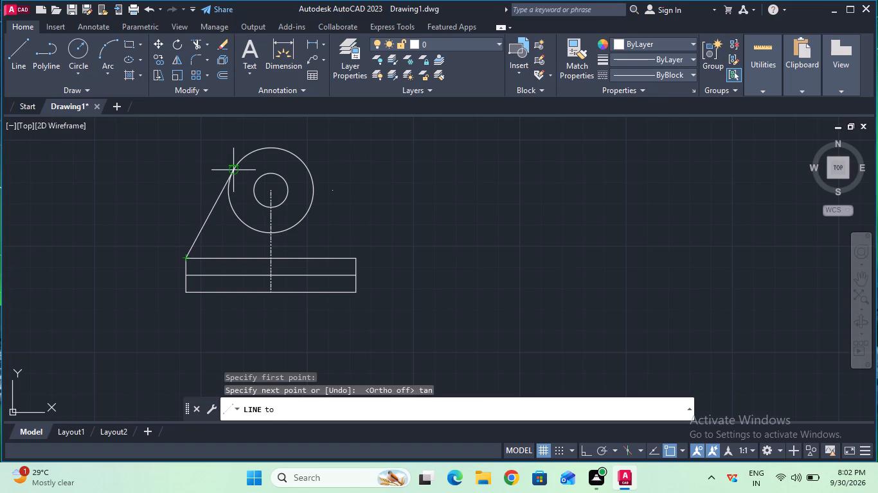
{"action": "left_click", "coordinate": [232, 169]}
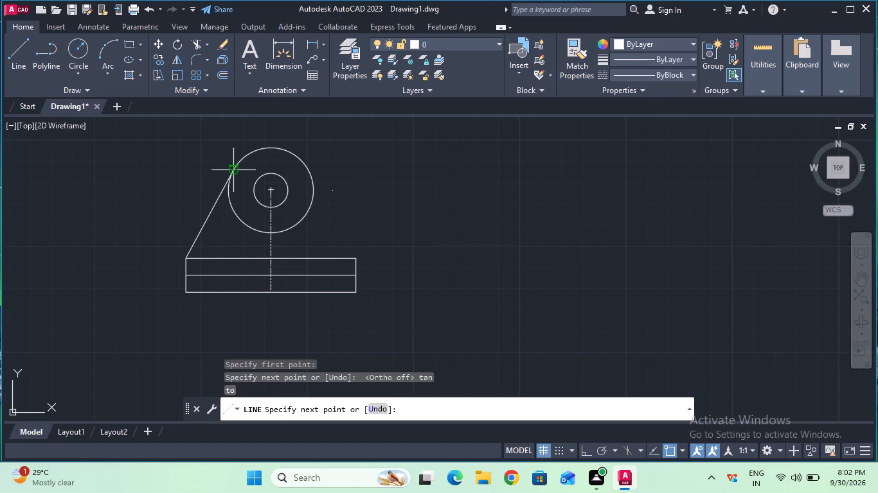
{"action": "key", "text": "Escape"}
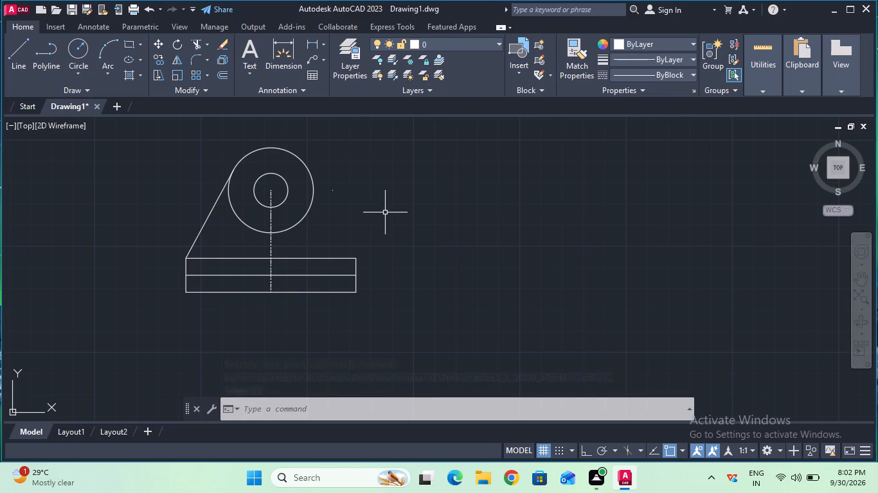
Draw a line from the side view rectangle's top-right corner tangent to the right side of the 25 mm radius circle.
{"action": "left_click", "coordinate": [26, 62]}
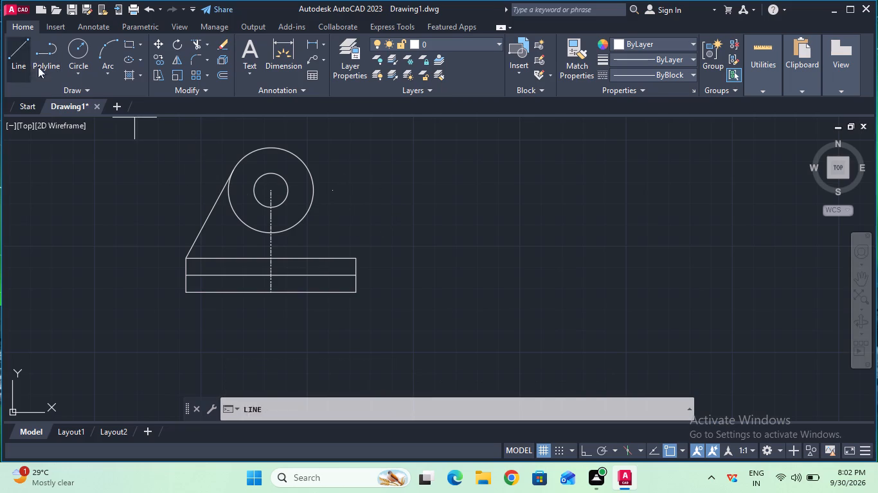
{"action": "left_click", "coordinate": [355, 258]}
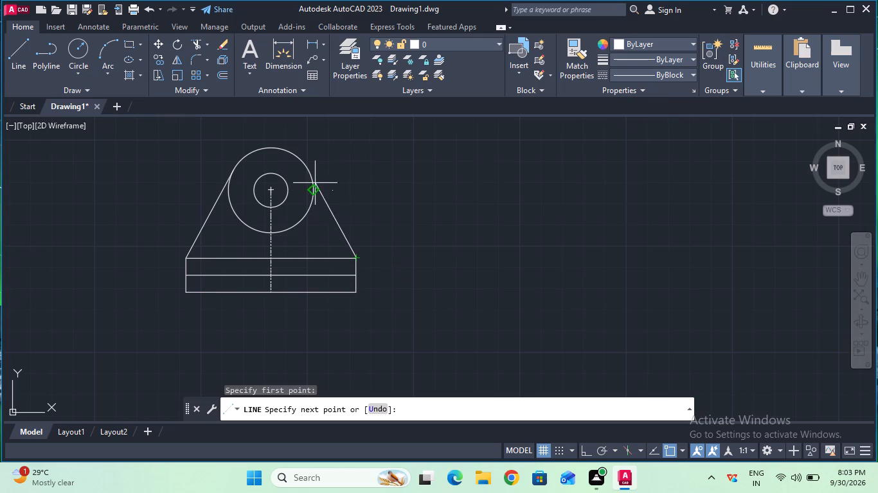
{"action": "left_click", "coordinate": [310, 171]}
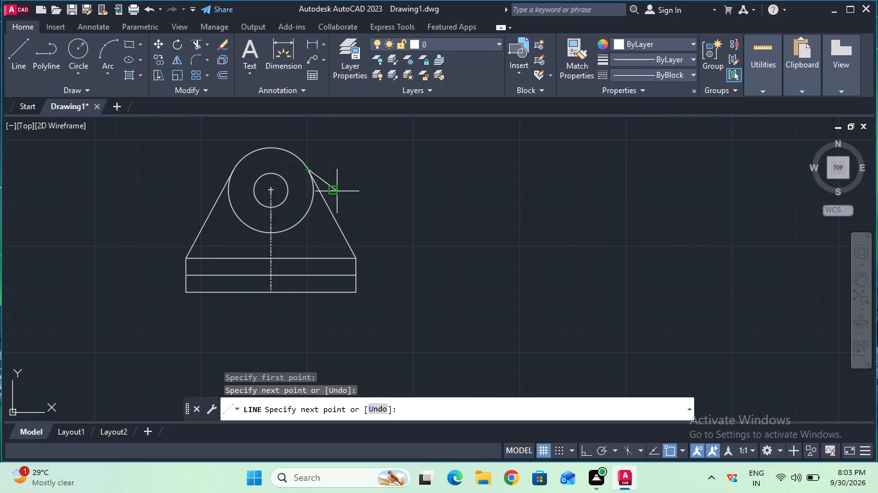
{"action": "key", "text": "Escape"}
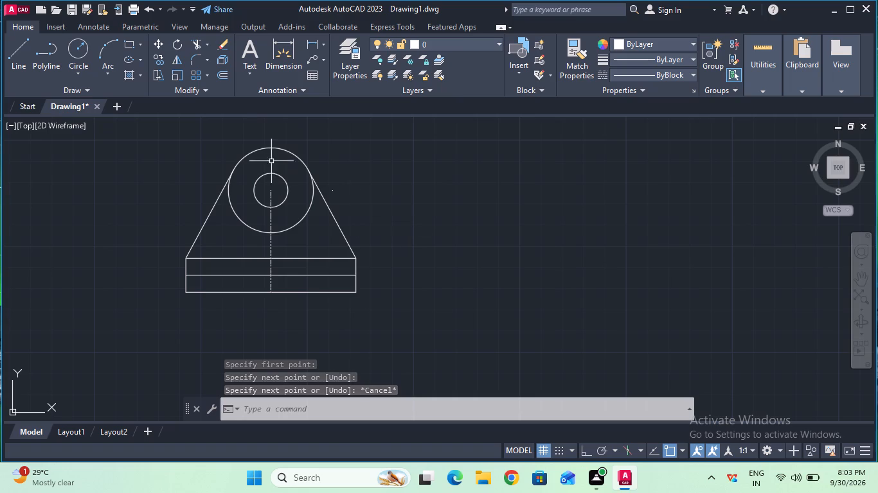
Trim away the lower part of the 25 mm radius circle between the two tangent lines.
{"action": "left_click", "coordinate": [199, 44]}
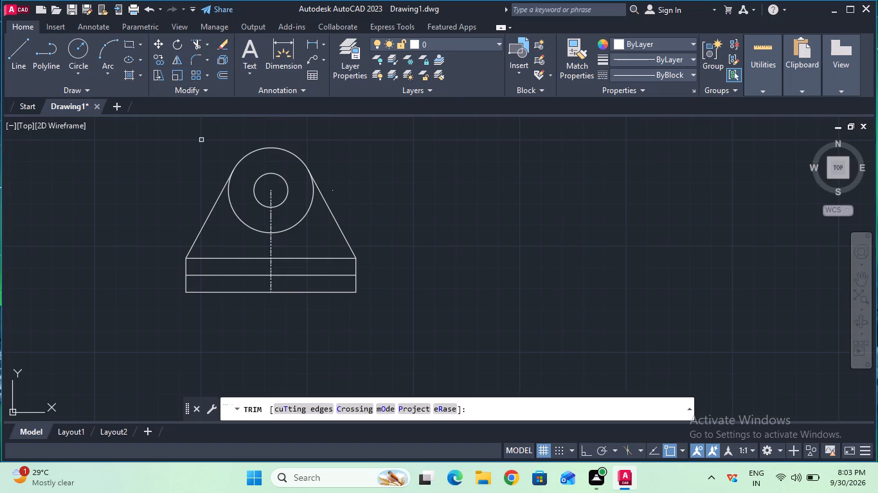
{"action": "left_click", "coordinate": [241, 220]}
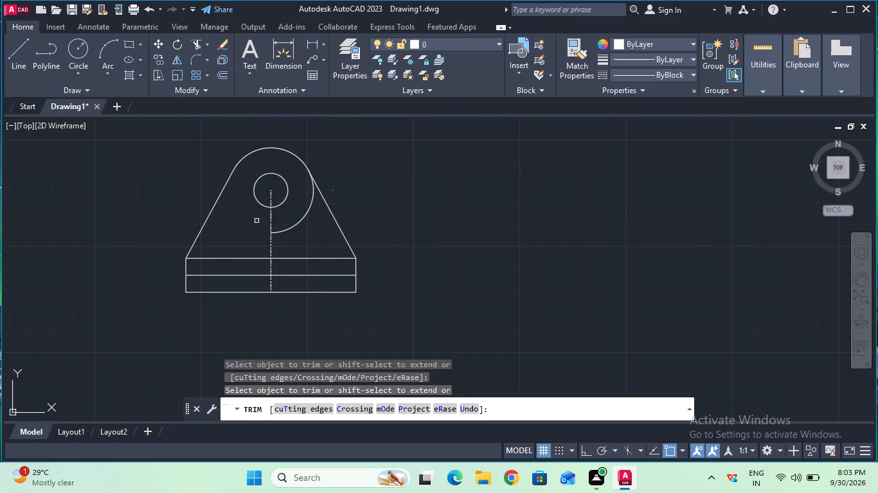
{"action": "left_click", "coordinate": [296, 226]}
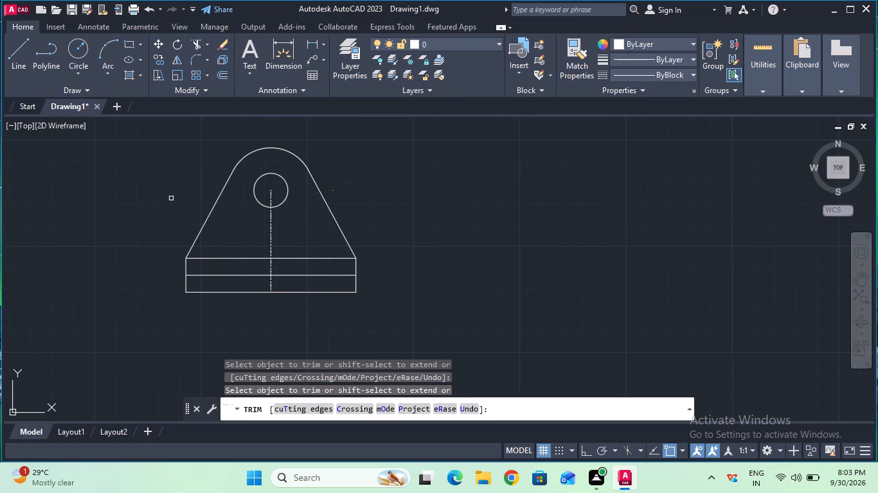
{"action": "key", "text": "Escape"}
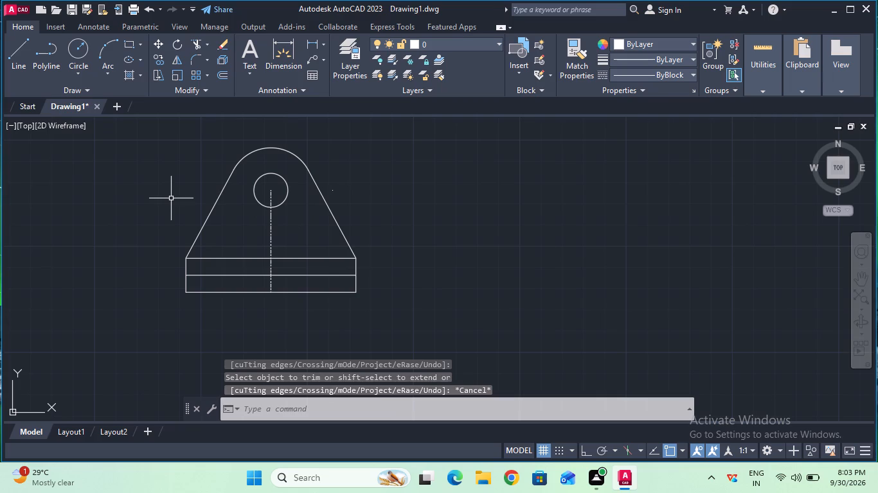
Set the current linetype to CENTER and, with Ortho on, project a horizontal line from the small circle's bottom to the front view upright's left edge.
{"action": "scroll", "coordinate": [171, 198], "scroll_direction": "down", "scroll_amount": 1, "text": "ctrl"}
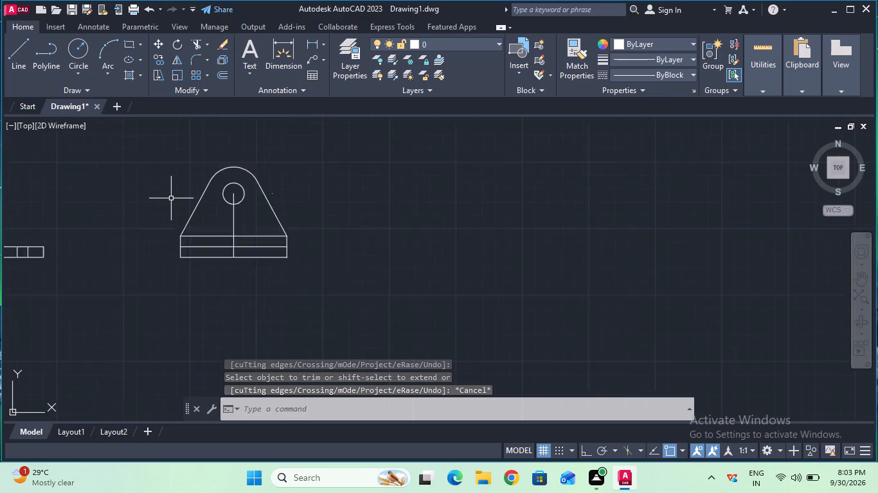
{"action": "scroll", "coordinate": [171, 198], "scroll_direction": "down", "scroll_amount": 1, "text": "ctrl"}
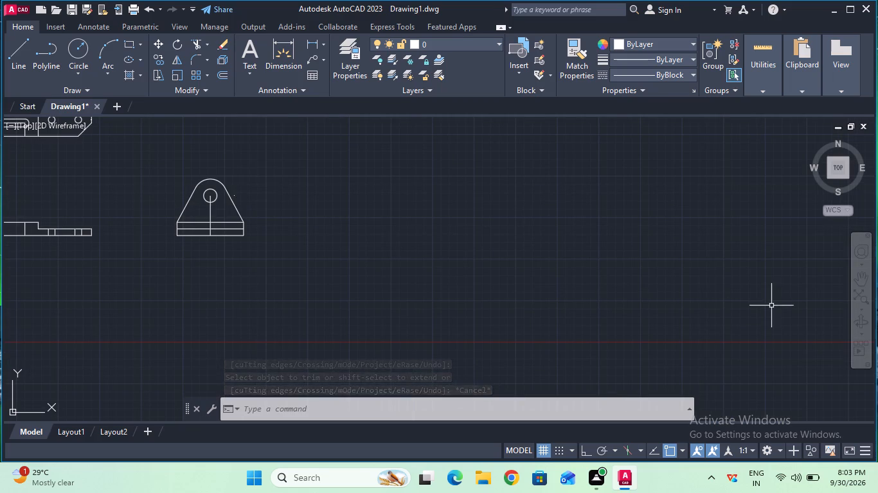
{"action": "left_click", "coordinate": [861, 284]}
{"action": "left_click_drag", "start_coordinate": [355, 263], "coordinate": [550, 293]}
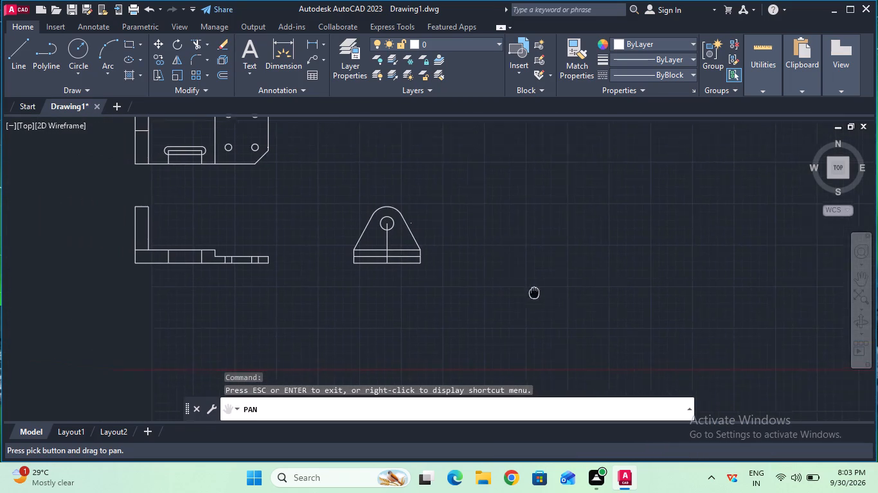
{"action": "left_click_drag", "start_coordinate": [550, 293], "coordinate": [560, 298]}
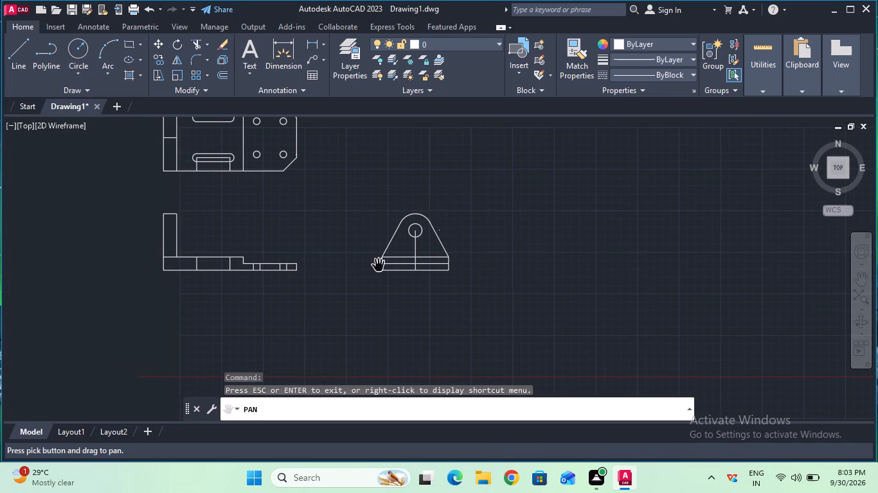
{"action": "scroll", "coordinate": [379, 266], "scroll_direction": "up", "scroll_amount": 2, "text": "ctrl"}
{"action": "scroll", "coordinate": [379, 266], "scroll_direction": "down", "scroll_amount": 1, "text": "ctrl"}
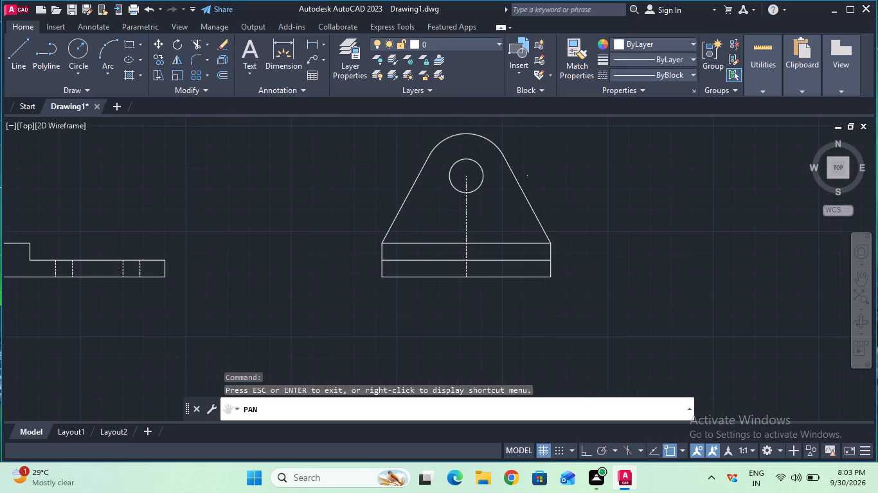
{"action": "key", "text": "Escape"}
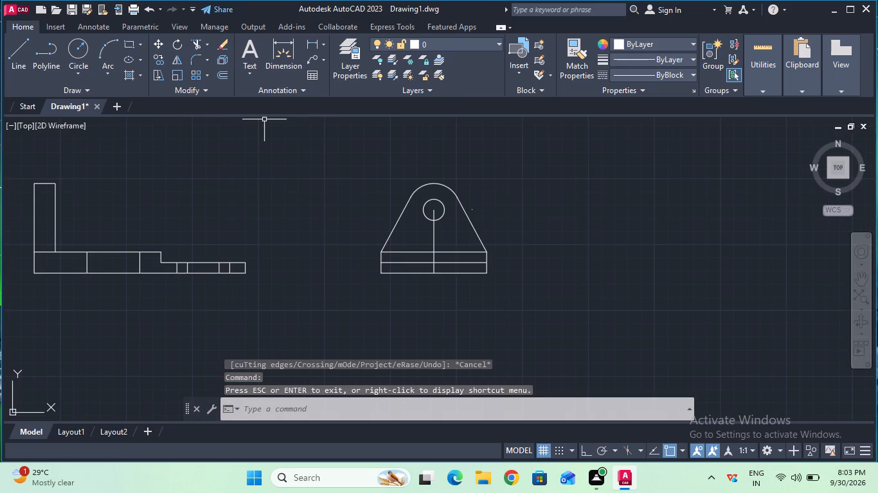
{"action": "left_click", "coordinate": [627, 79]}
{"action": "left_click", "coordinate": [645, 119]}
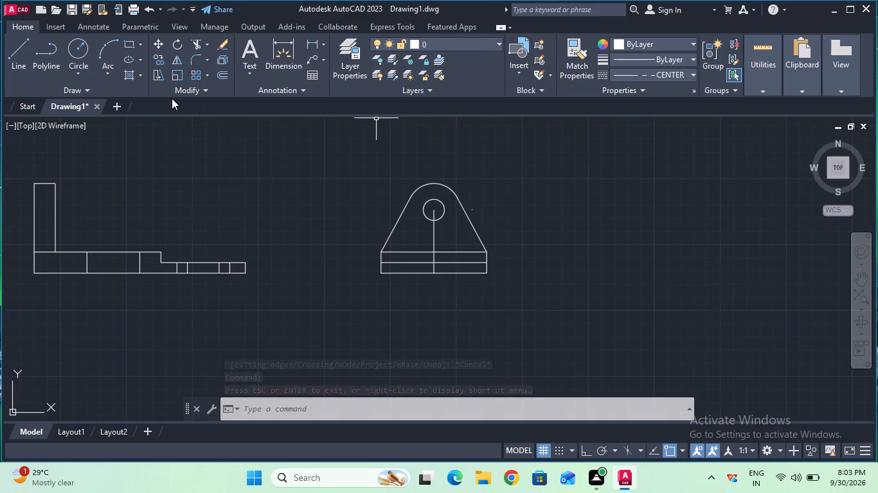
{"action": "left_click", "coordinate": [17, 66]}
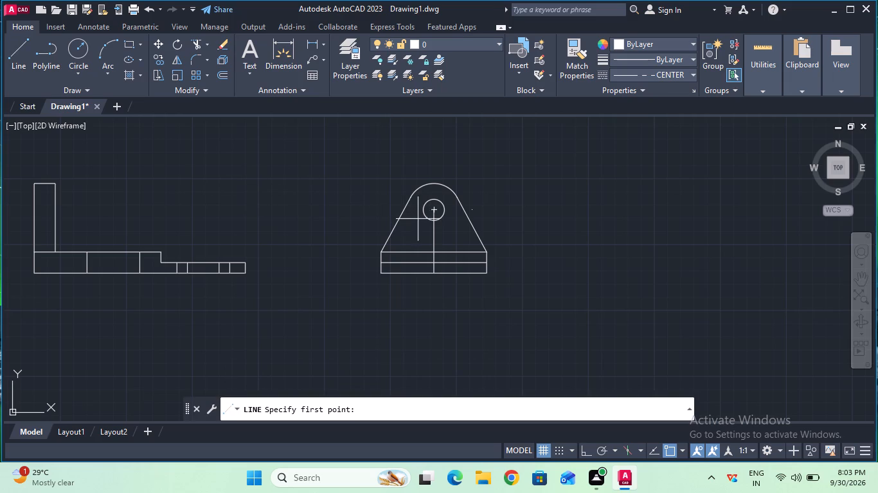
{"action": "left_click", "coordinate": [432, 220]}
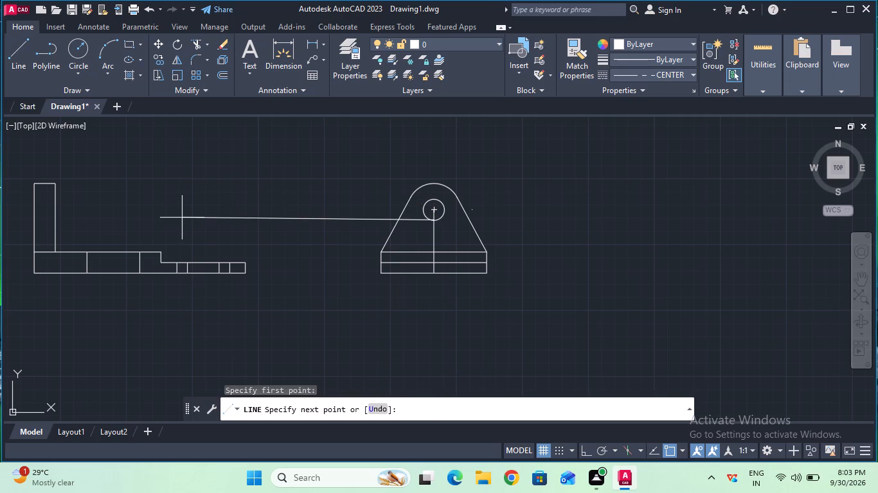
{"action": "key", "text": "F8"}
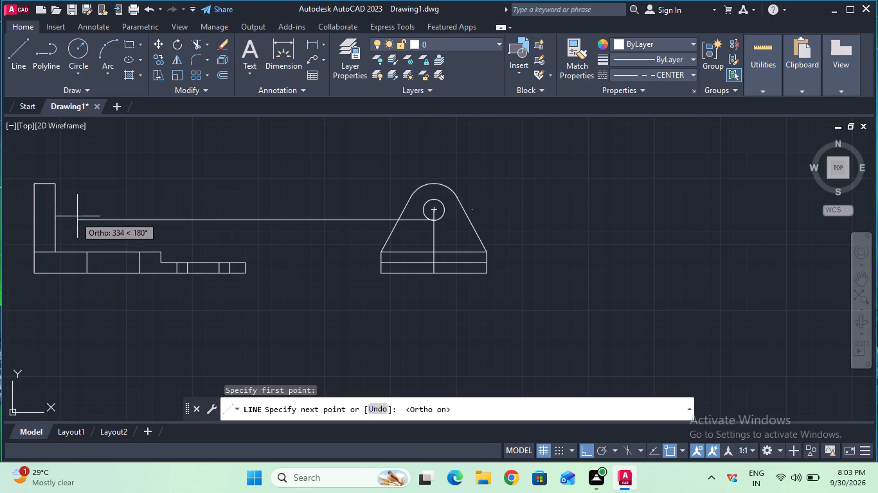
{"action": "left_click", "coordinate": [38, 223]}
{"action": "key", "text": "Escape"}
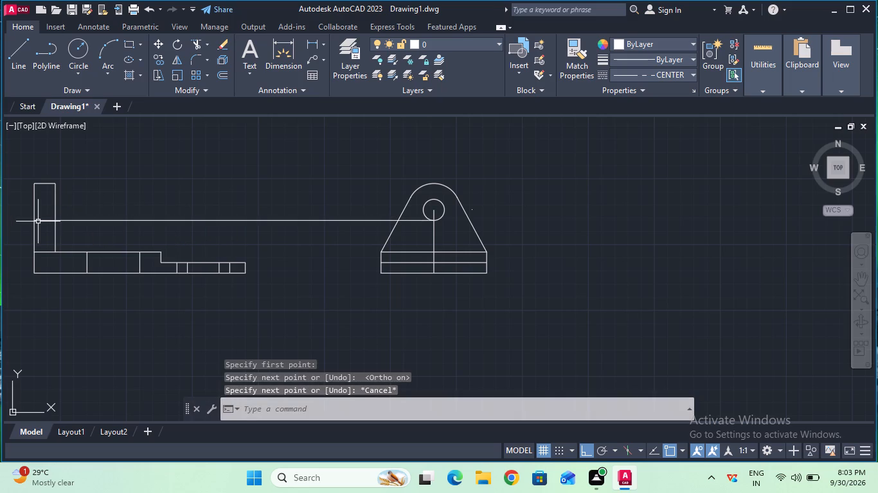
Project a second horizontal line from the top of the side view's small circle to the front view upright's left edge.
{"action": "left_click", "coordinate": [18, 68]}
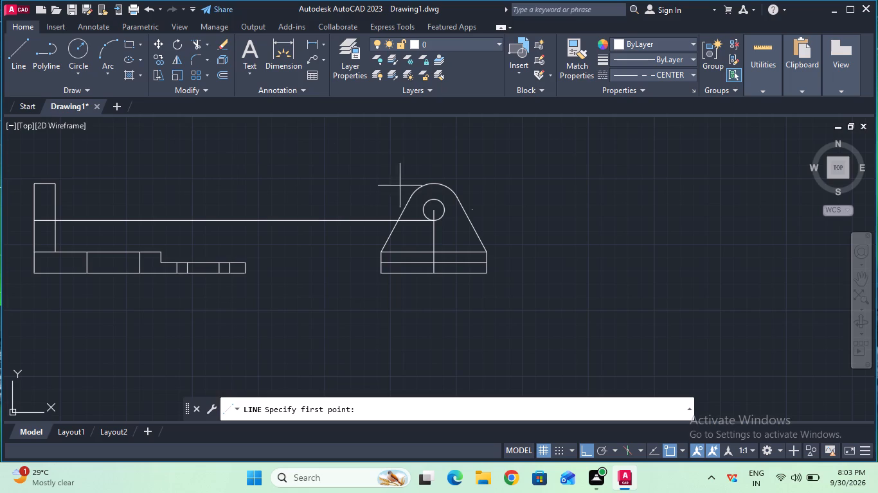
{"action": "left_click", "coordinate": [434, 196]}
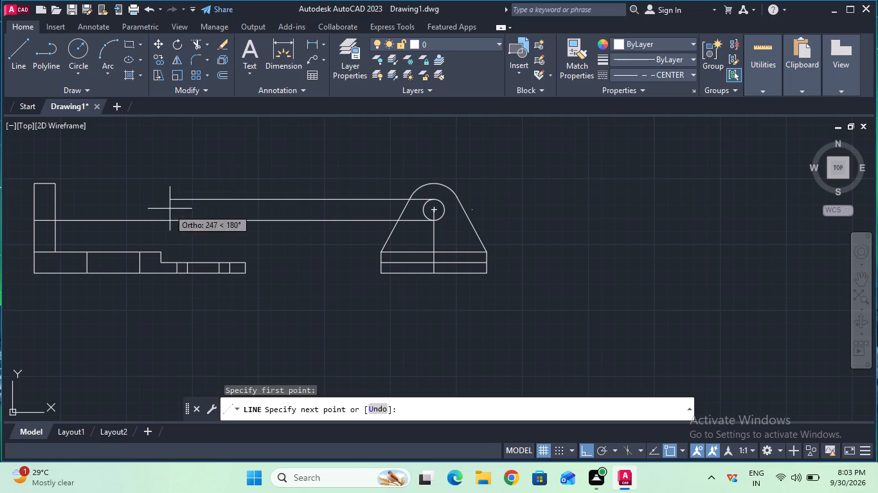
{"action": "left_click", "coordinate": [32, 203]}
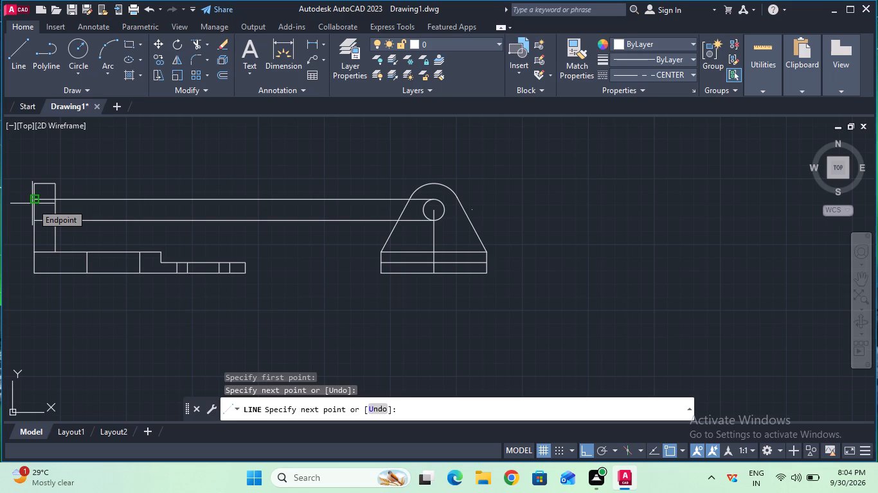
{"action": "key", "text": "Escape"}
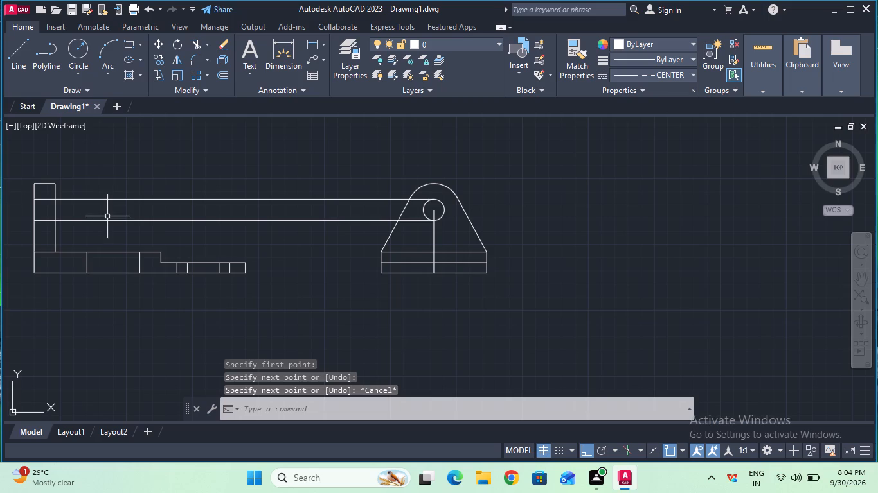
Trim both projection lines so that only the segments inside the front view's upright remain.
{"action": "left_click", "coordinate": [197, 43]}
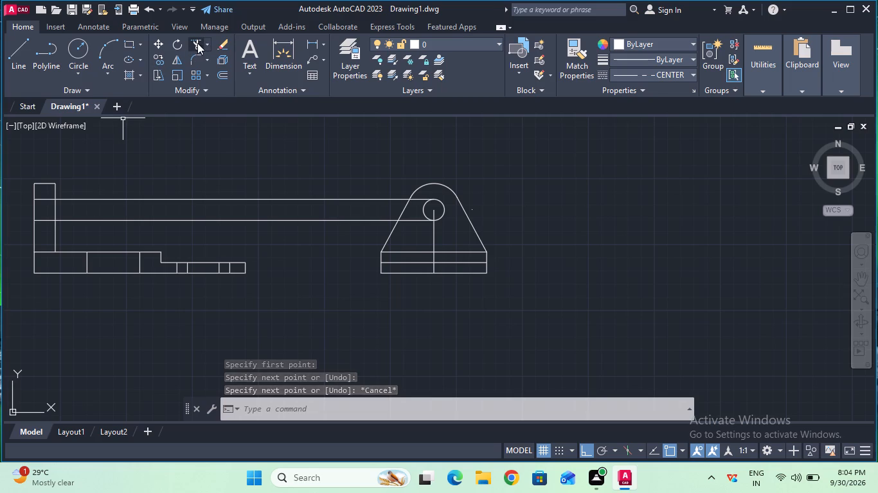
{"action": "left_click_drag", "start_coordinate": [229, 182], "coordinate": [244, 228]}
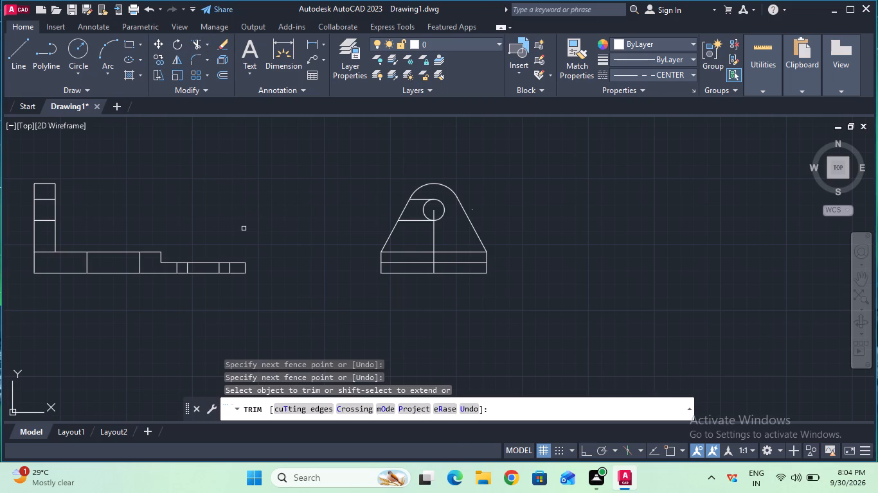
{"action": "left_click_drag", "start_coordinate": [416, 234], "coordinate": [417, 217]}
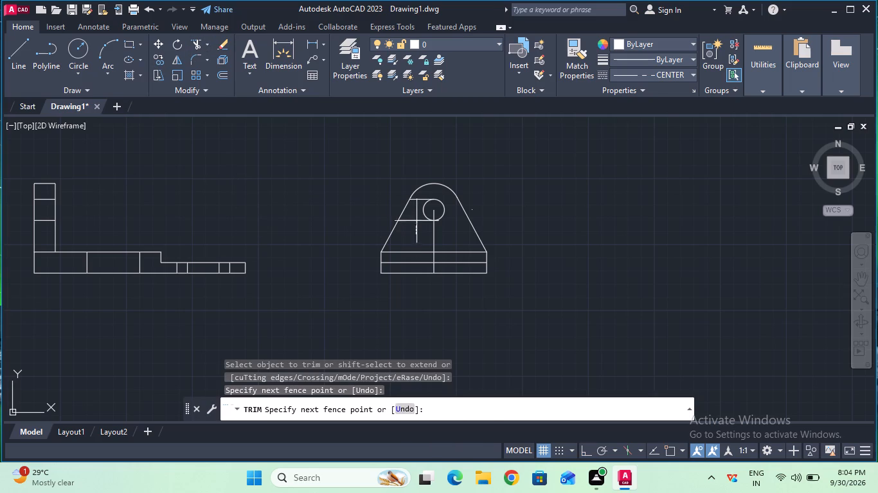
{"action": "left_click_drag", "start_coordinate": [417, 217], "coordinate": [419, 198]}
{"action": "left_click_drag", "start_coordinate": [419, 198], "coordinate": [419, 197]}
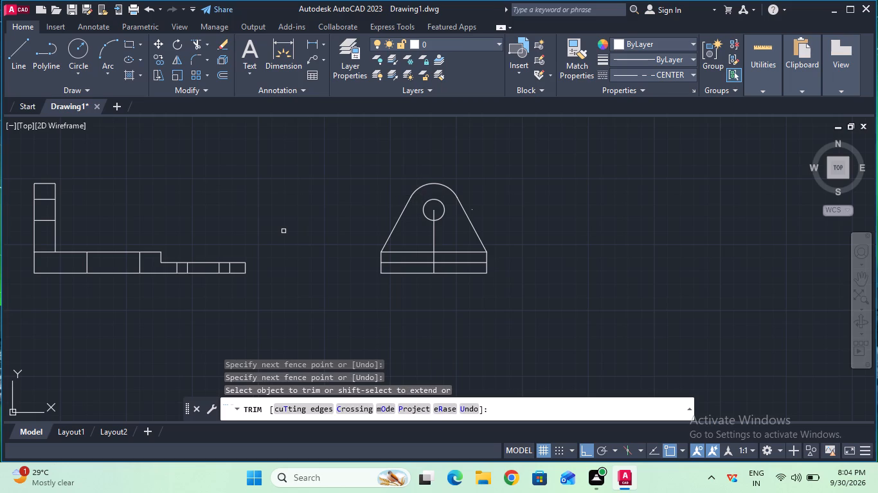
{"action": "key", "text": "Escape"}
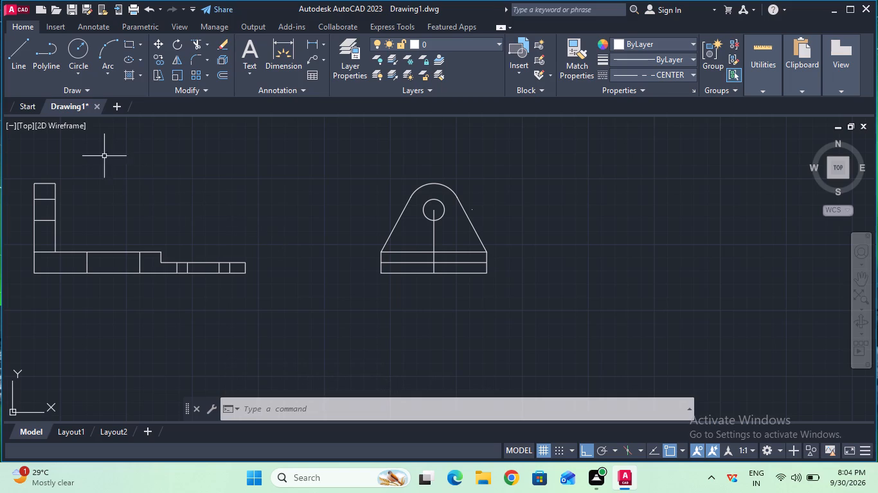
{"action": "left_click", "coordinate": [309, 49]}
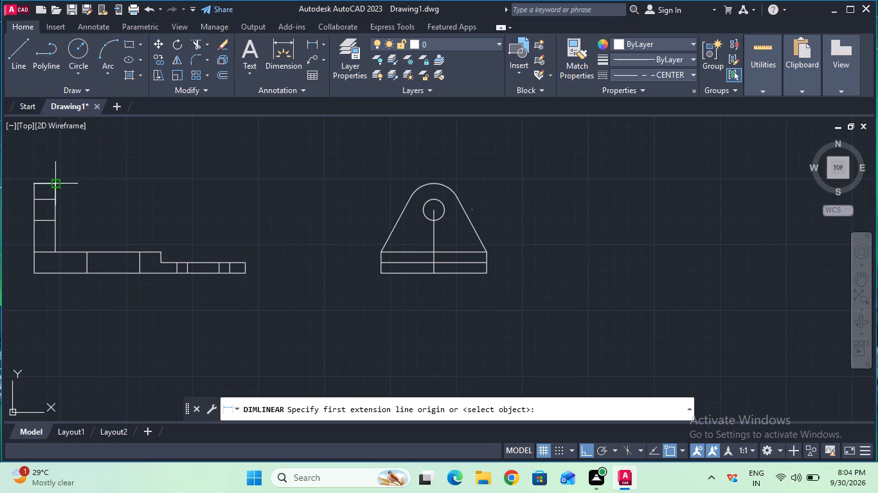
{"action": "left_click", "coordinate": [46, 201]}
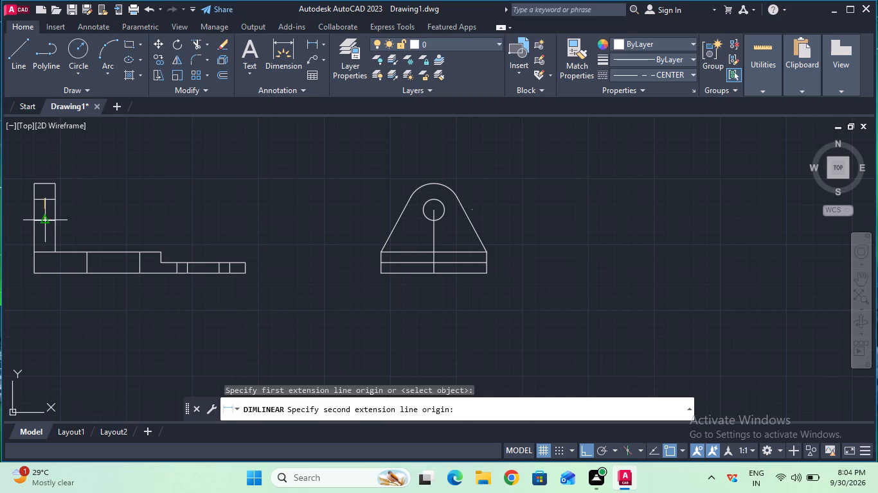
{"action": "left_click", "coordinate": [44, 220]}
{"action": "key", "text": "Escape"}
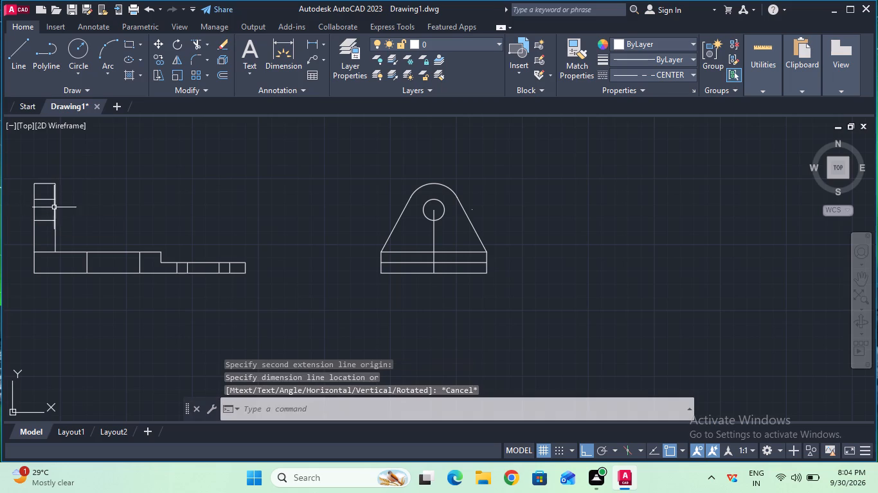
Copy the horizontal dashed line in the plan's end flange 10 units up and 10 units down.
{"action": "left_click", "coordinate": [856, 281]}
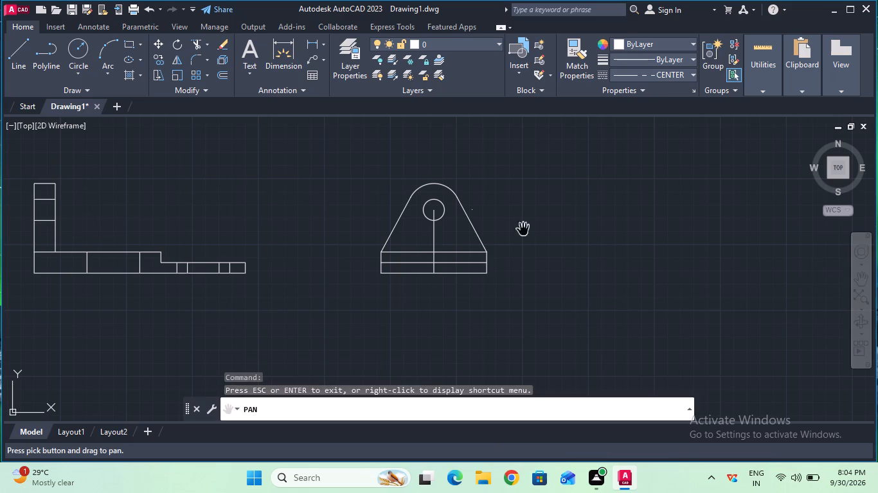
{"action": "left_click_drag", "start_coordinate": [272, 159], "coordinate": [437, 325]}
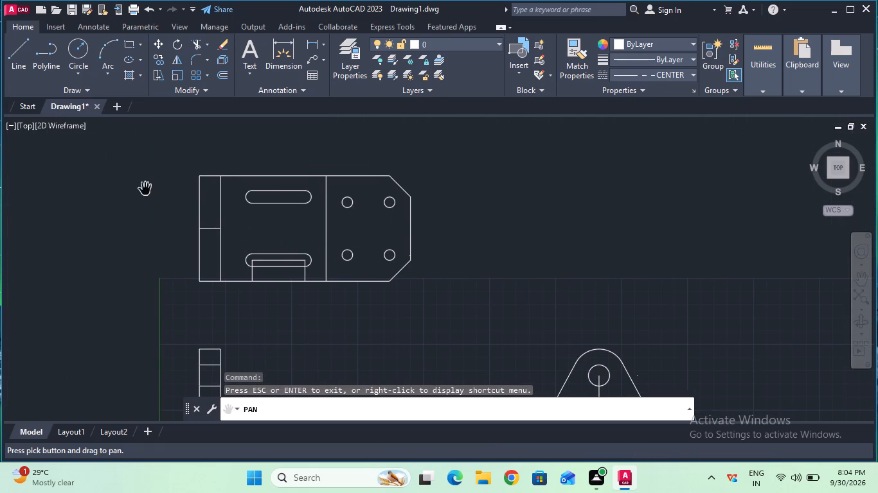
{"action": "scroll", "coordinate": [197, 221], "scroll_direction": "up", "scroll_amount": 3, "text": "ctrl"}
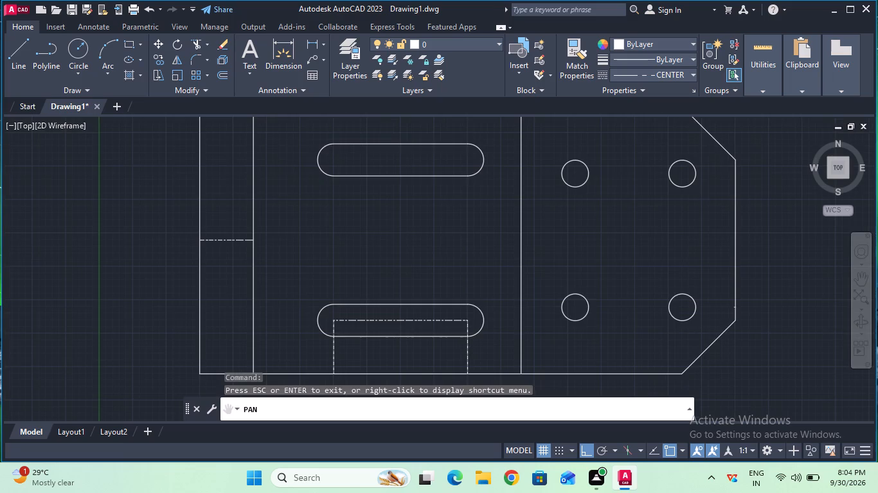
{"action": "key", "text": "Escape"}
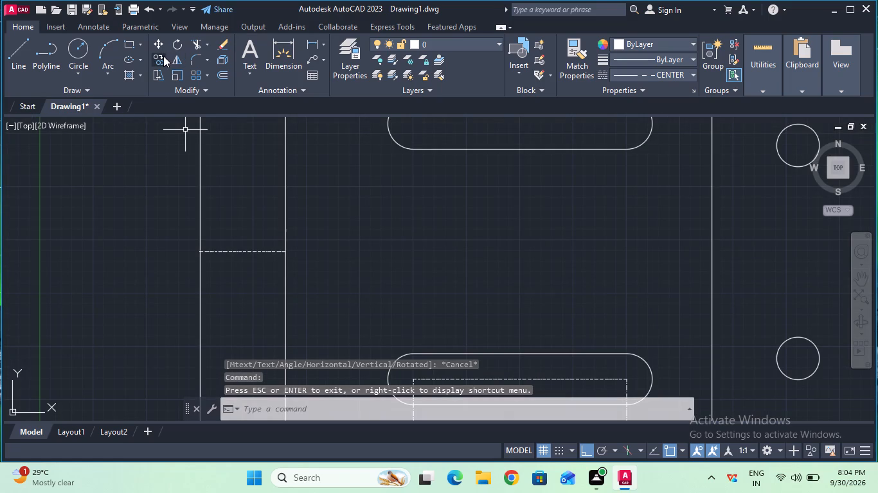
{"action": "left_click", "coordinate": [163, 56]}
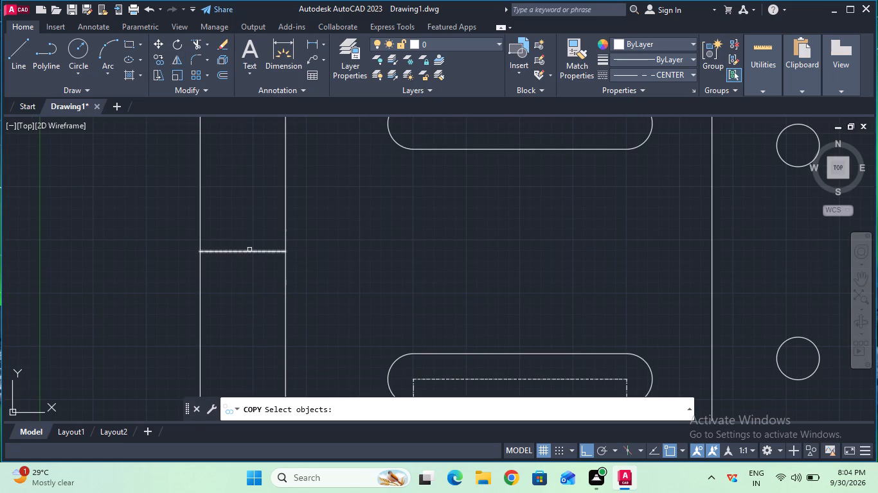
{"action": "left_click", "coordinate": [249, 250]}
{"action": "key", "text": "Return"}
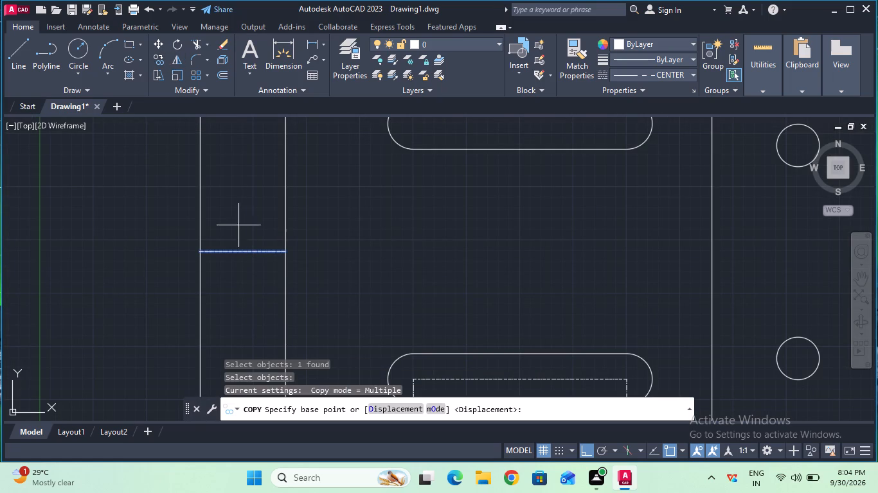
{"action": "left_click", "coordinate": [242, 254]}
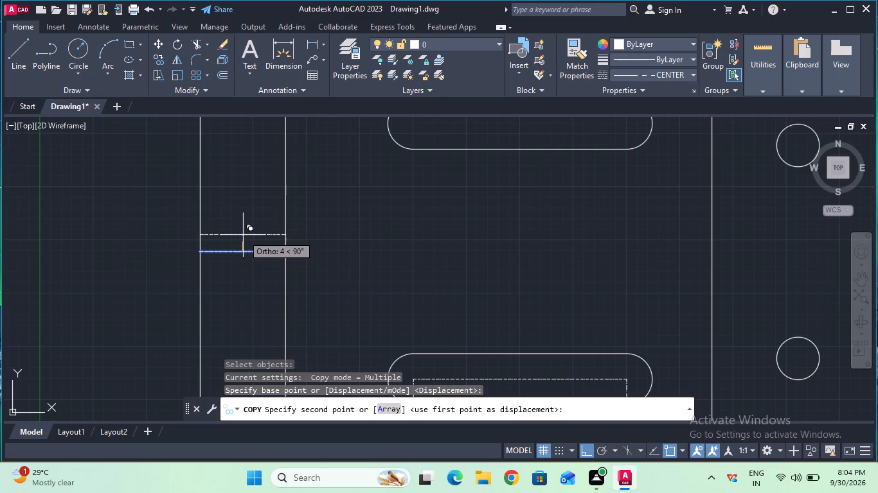
{"action": "type", "text": "10"}
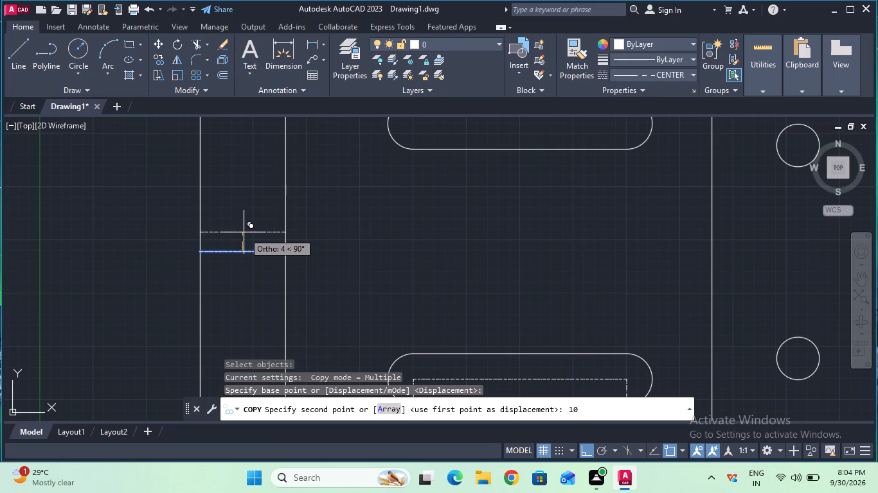
{"action": "key", "text": "Return"}
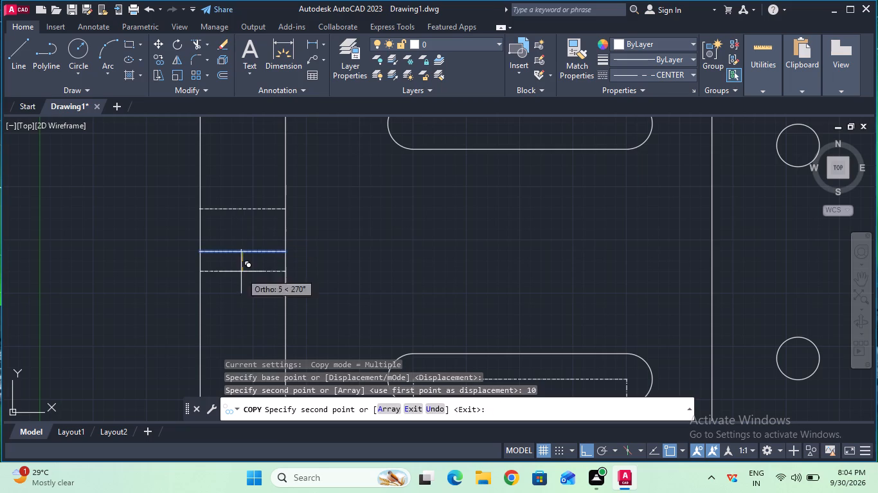
{"action": "type", "text": "10"}
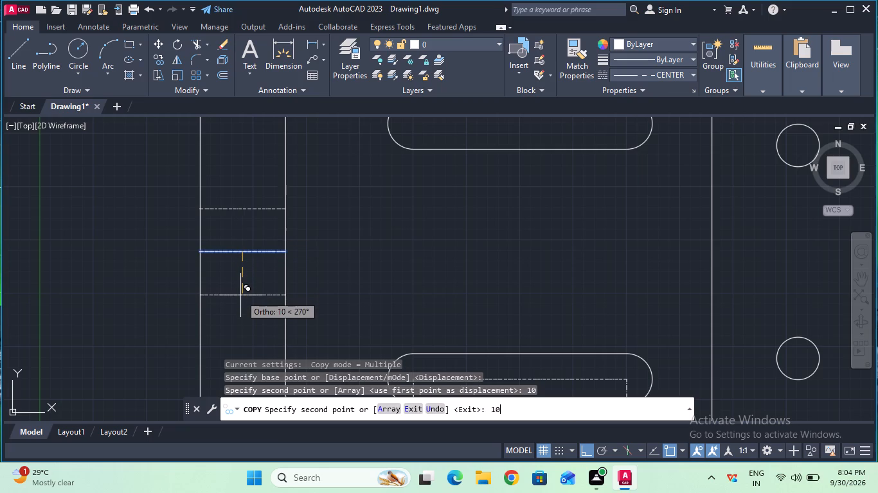
{"action": "key", "text": "Return"}
{"action": "key", "text": "Escape"}
Join the connected lines and arcs of all three views by applying Join to the whole drawing.
{"action": "scroll", "coordinate": [240, 295], "scroll_direction": "down", "scroll_amount": 2, "text": "ctrl"}
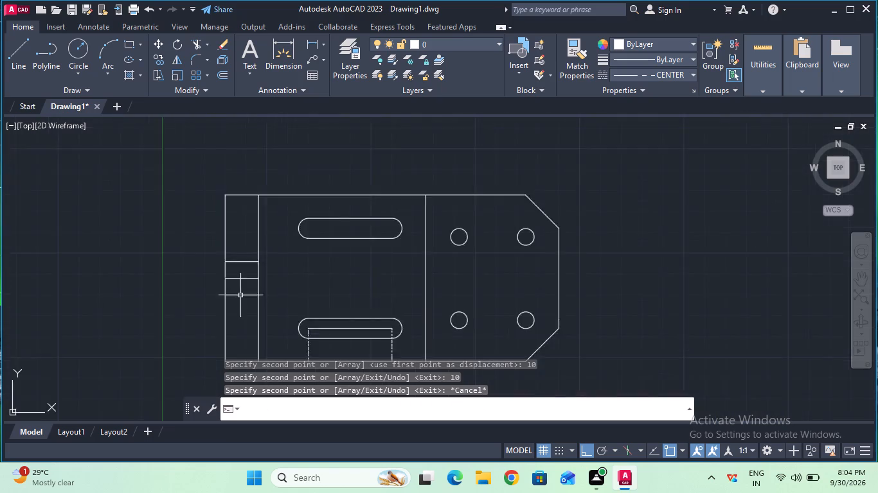
{"action": "scroll", "coordinate": [240, 295], "scroll_direction": "down", "scroll_amount": 1, "text": "ctrl"}
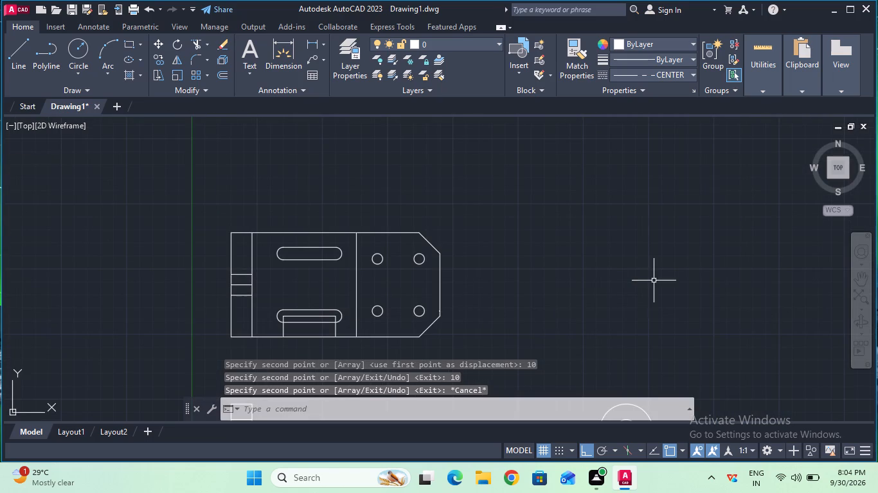
{"action": "left_click", "coordinate": [854, 279]}
{"action": "left_click_drag", "start_coordinate": [624, 249], "coordinate": [634, 126]}
{"action": "key", "text": "Escape"}
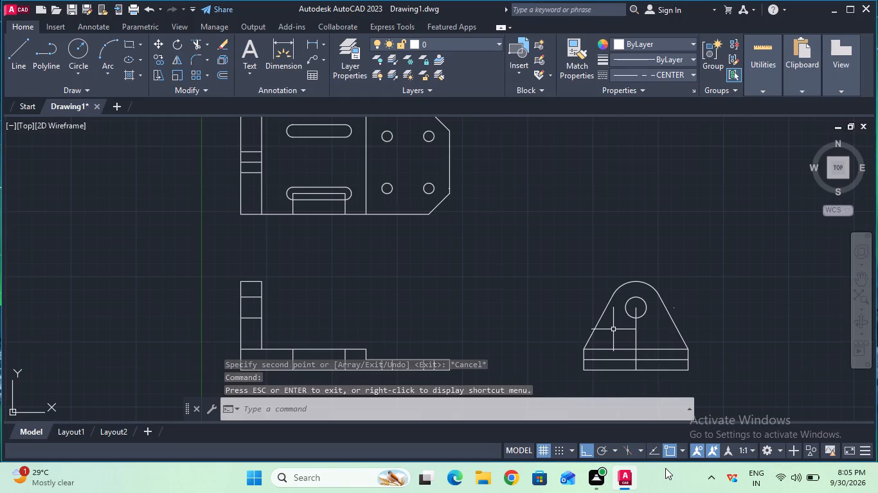
{"action": "scroll", "coordinate": [640, 370], "scroll_direction": "right", "scroll_amount": 1}
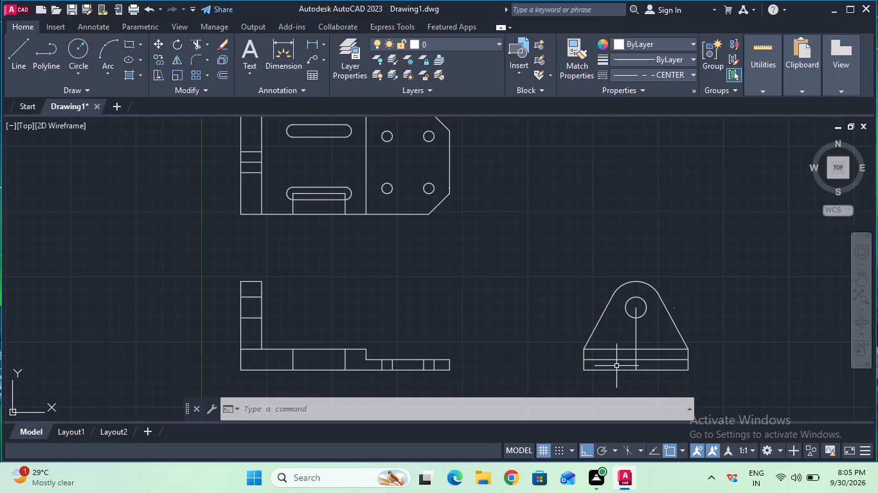
{"action": "scroll", "coordinate": [485, 303], "scroll_direction": "down", "scroll_amount": 2, "text": "ctrl"}
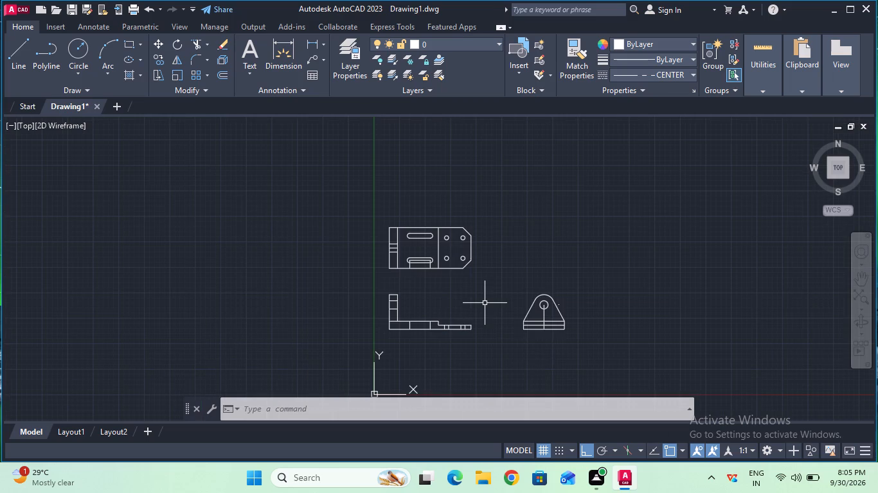
{"action": "left_click", "coordinate": [330, 184]}
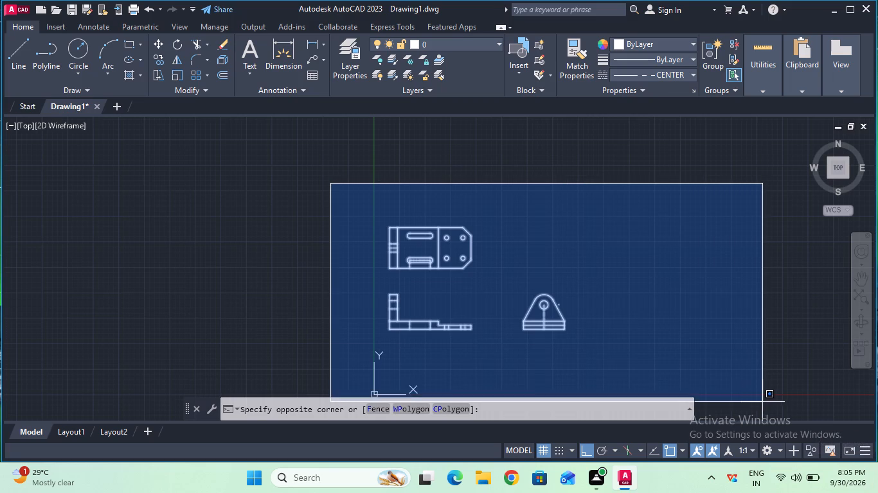
{"action": "left_click", "coordinate": [676, 365]}
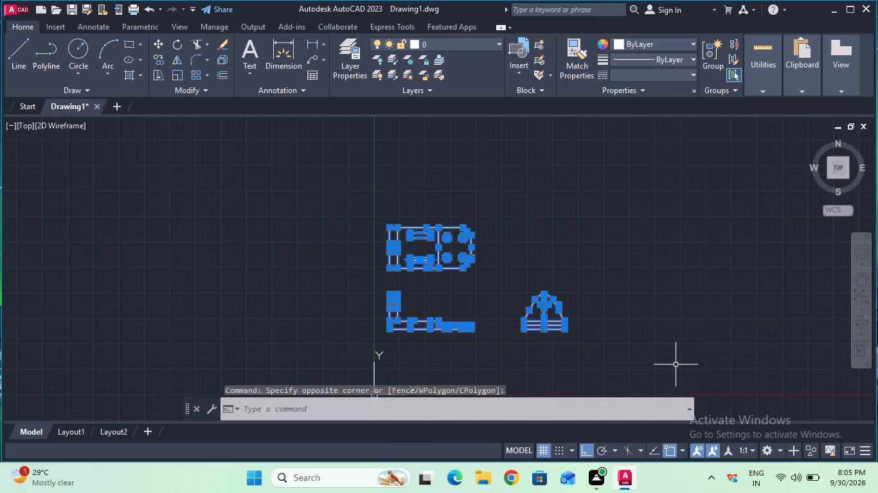
{"action": "type", "text": "joi"}
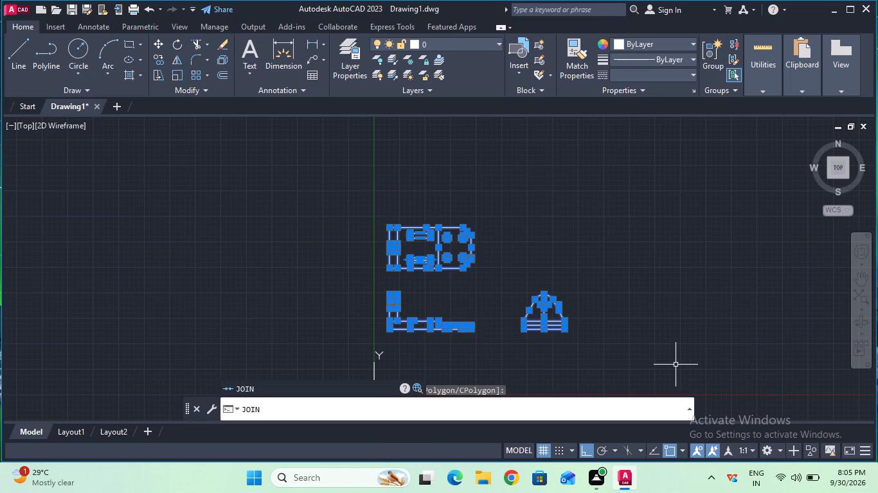
{"action": "left_click", "coordinate": [364, 388]}
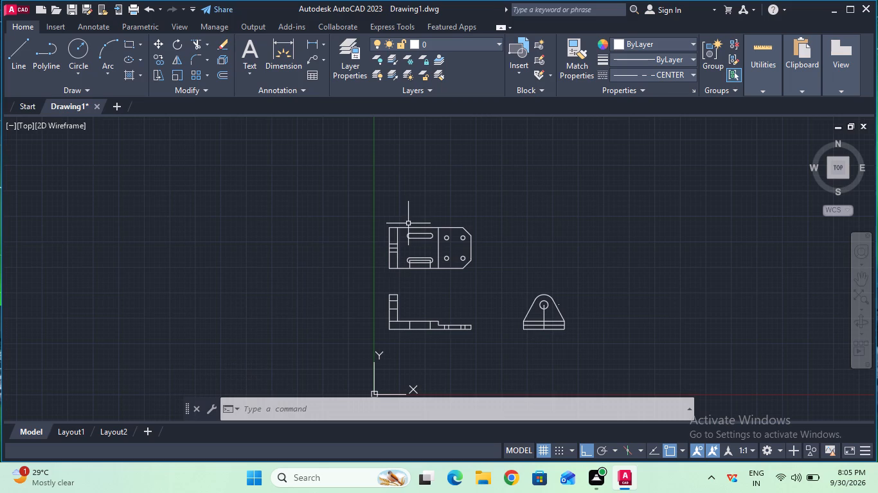
Add a diameter dimension to the side view's hole, placing its text outside the outline to the upper right.
{"action": "left_click", "coordinate": [326, 48]}
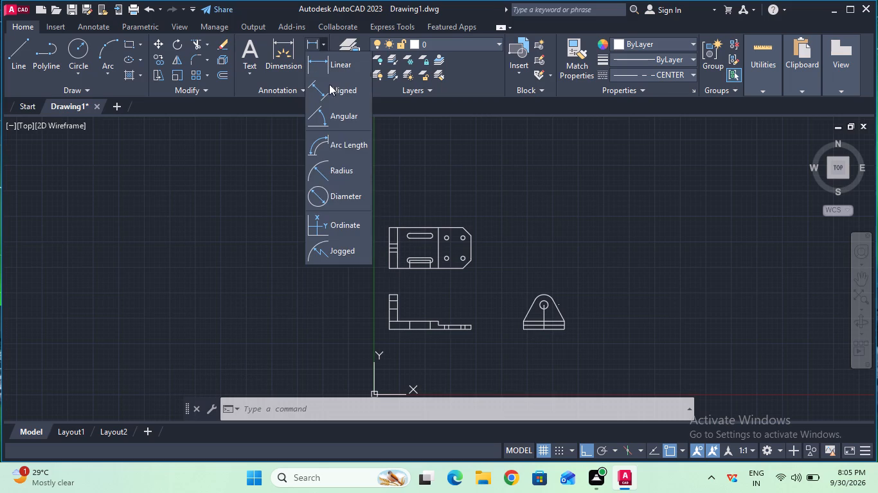
{"action": "left_click", "coordinate": [338, 186]}
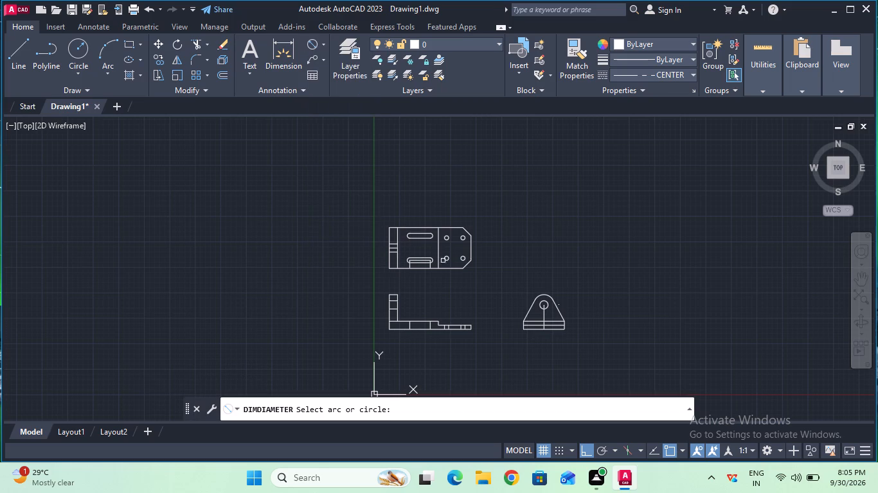
{"action": "scroll", "coordinate": [542, 310], "scroll_direction": "up", "scroll_amount": 3, "text": "ctrl"}
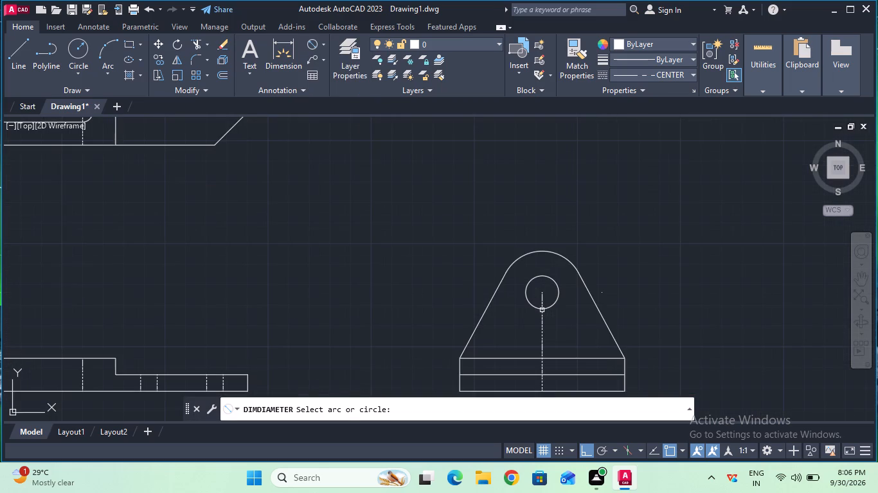
{"action": "left_click", "coordinate": [557, 301]}
{"action": "left_click", "coordinate": [620, 266]}
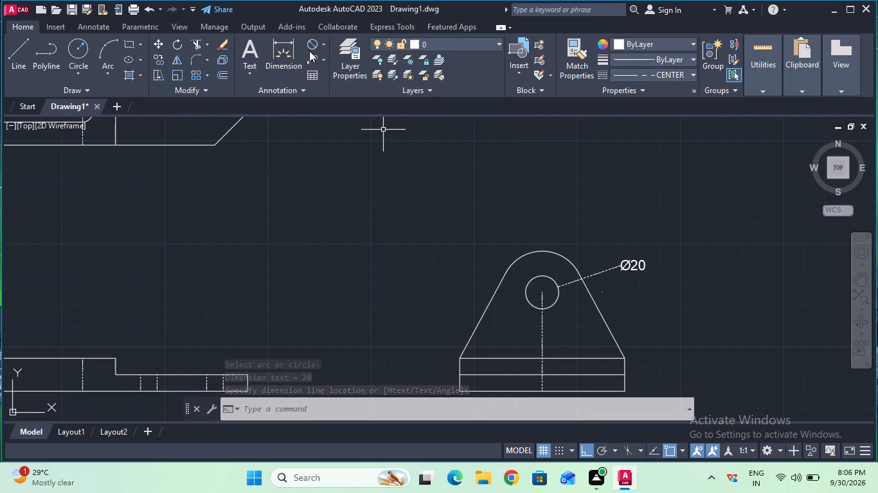
Add a diameter dimension to the plan's lower hole nearest the chamfered end, placing its text below the plan.
{"action": "scroll", "coordinate": [229, 234], "scroll_direction": "down", "scroll_amount": 1, "text": "ctrl"}
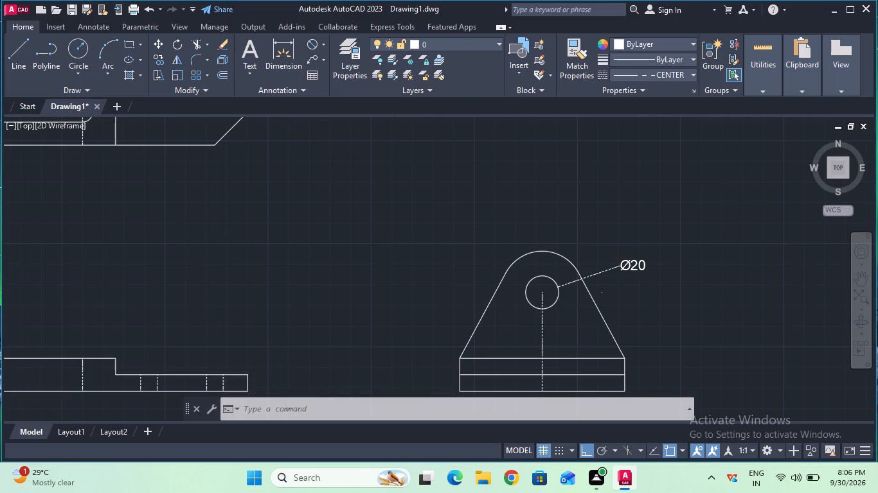
{"action": "left_click", "coordinate": [309, 48]}
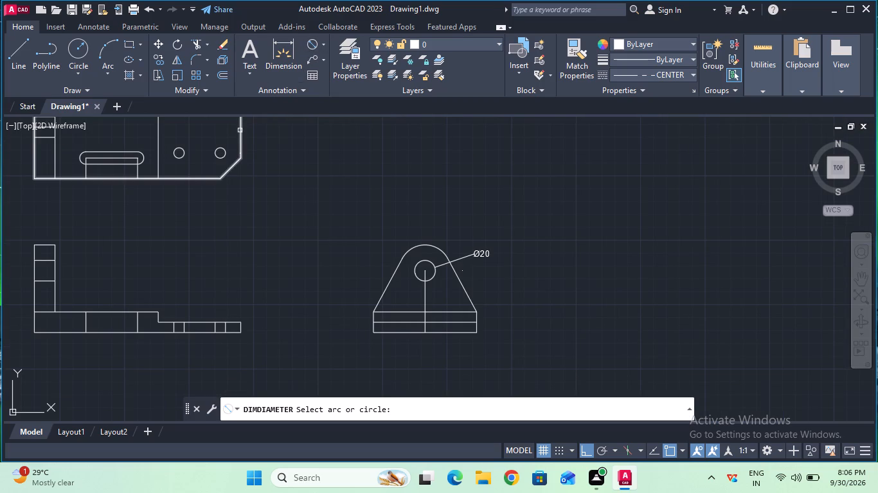
{"action": "left_click", "coordinate": [224, 155]}
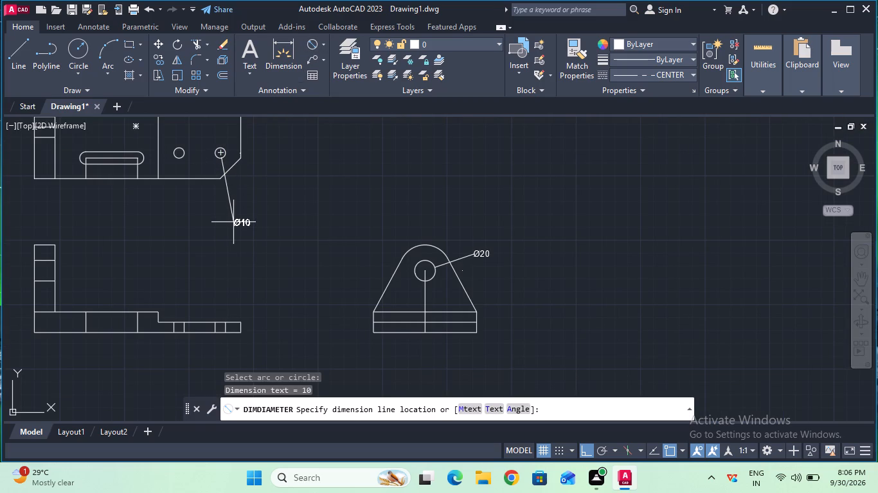
{"action": "left_click", "coordinate": [233, 222]}
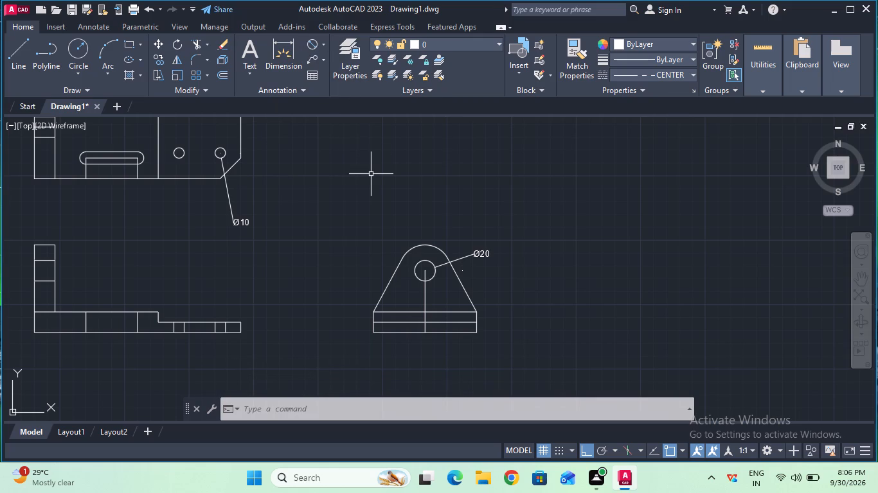
Add a radius dimension to the side view's rounded top, placing its text to the upper left of the arc.
{"action": "left_click", "coordinate": [323, 37]}
{"action": "left_click", "coordinate": [323, 43]}
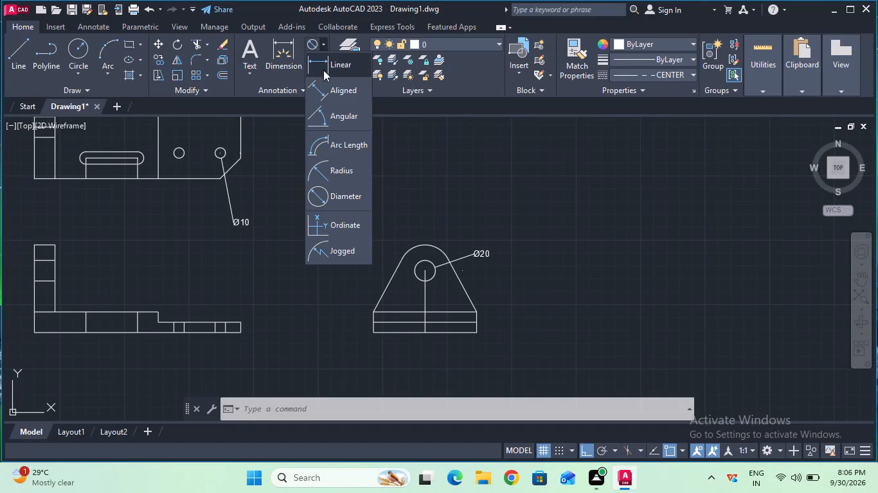
{"action": "left_click", "coordinate": [329, 169]}
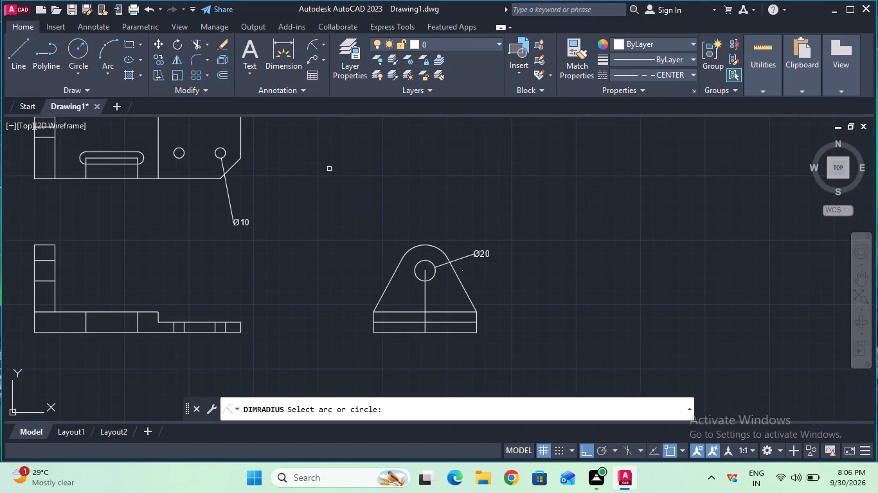
{"action": "left_click", "coordinate": [411, 249]}
{"action": "left_click", "coordinate": [392, 225]}
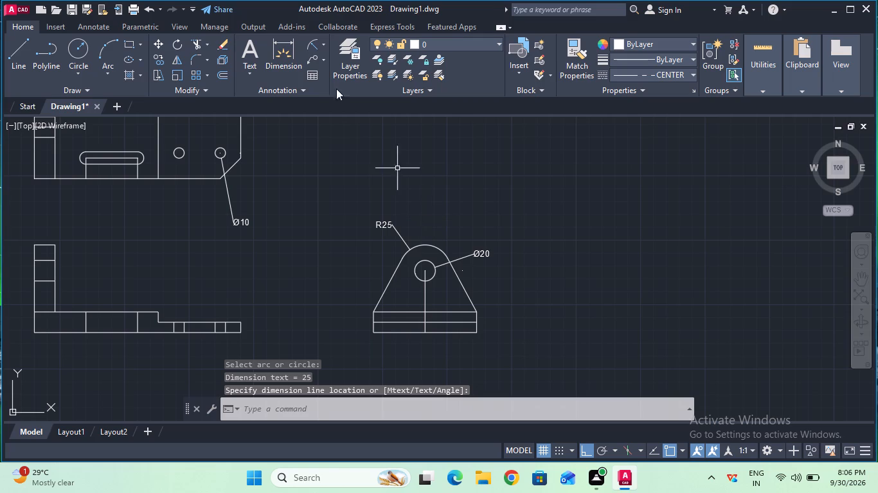
Add a vertical linear dimension from the side view's hole centre to the base's bottom edge, placed right of the outline.
{"action": "left_click", "coordinate": [325, 48]}
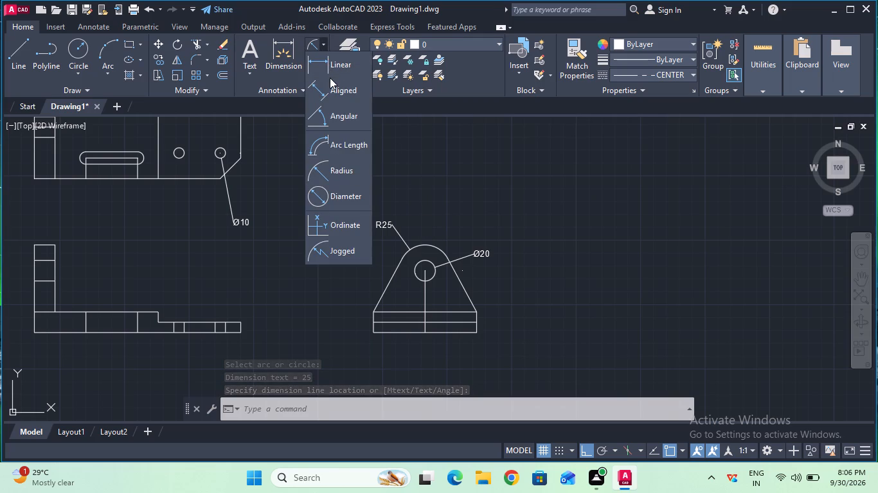
{"action": "left_click", "coordinate": [332, 69]}
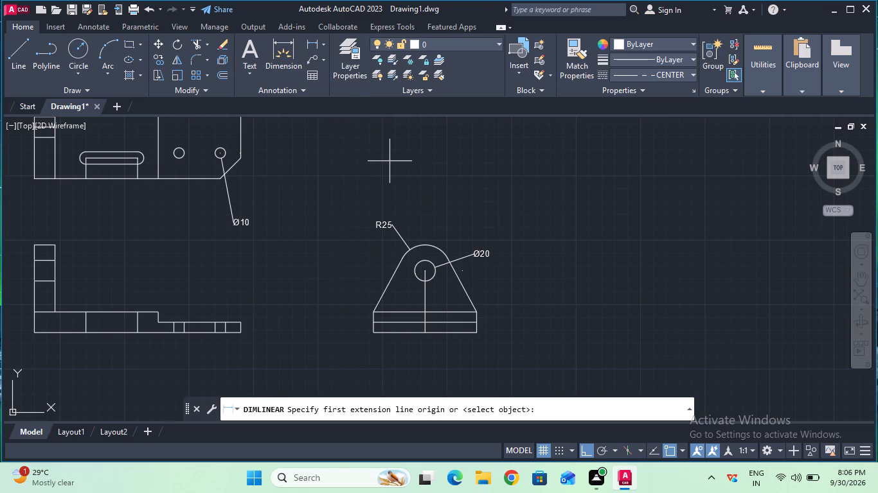
{"action": "left_click", "coordinate": [429, 272]}
{"action": "left_click", "coordinate": [424, 337]}
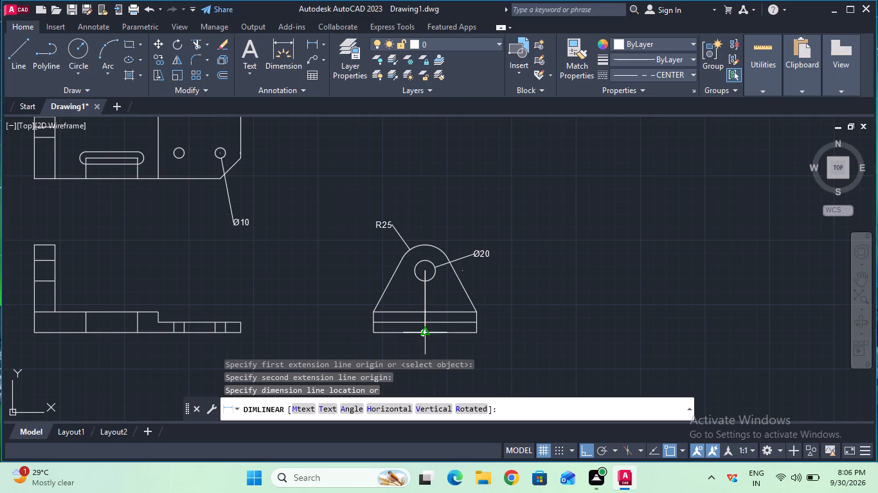
{"action": "left_click", "coordinate": [522, 333]}
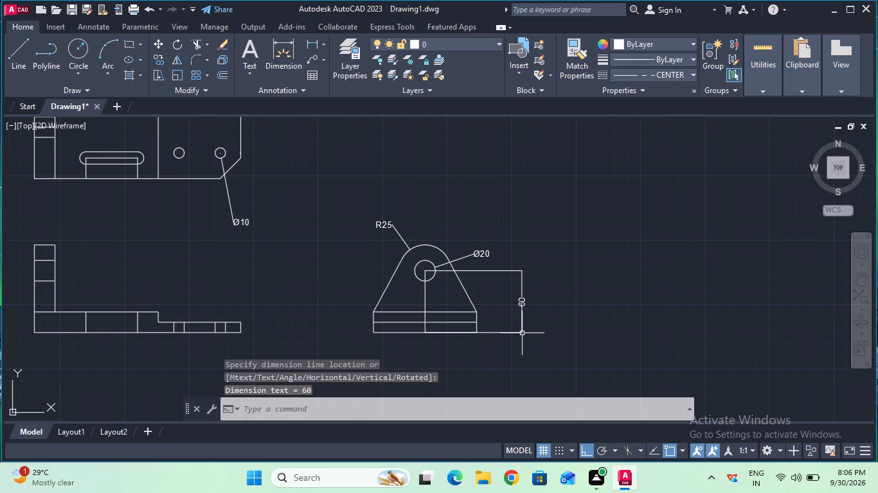
Add a horizontal linear dimension from the side view's base centre to its right bottom corner, placed below the base.
{"action": "left_click_drag", "start_coordinate": [522, 333], "coordinate": [505, 305]}
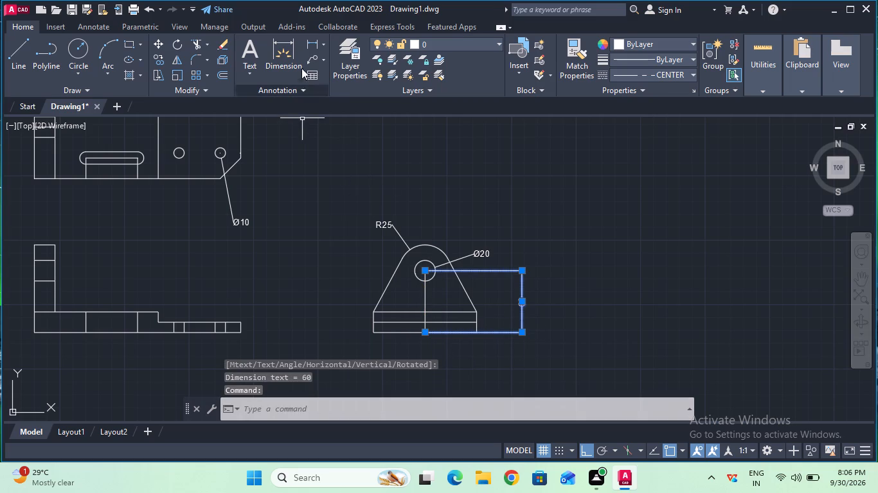
{"action": "left_click", "coordinate": [307, 44]}
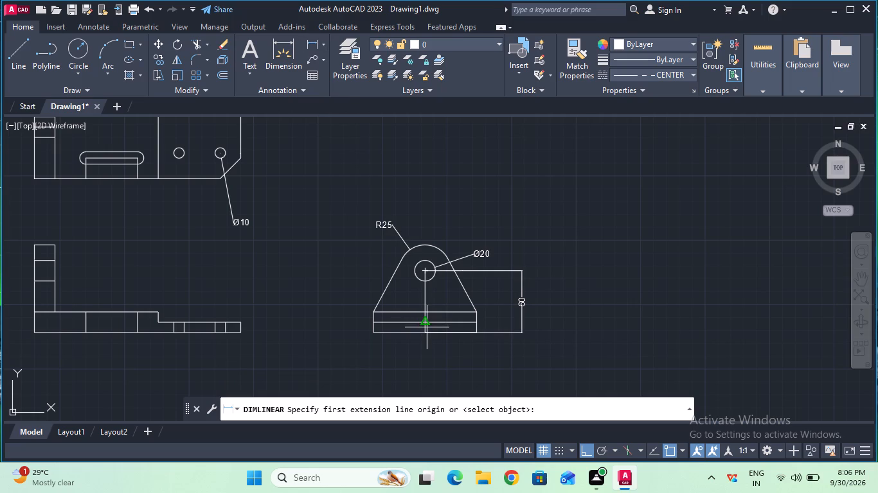
{"action": "left_click", "coordinate": [425, 332]}
{"action": "left_click", "coordinate": [480, 334]}
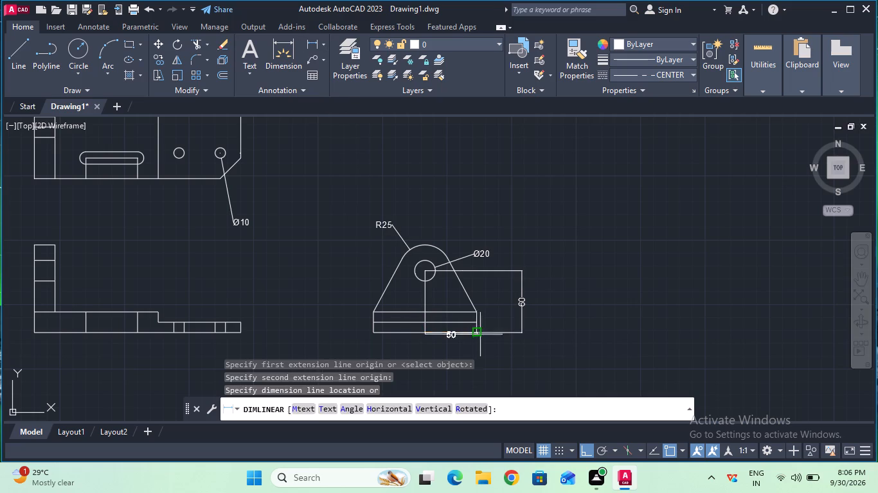
{"action": "left_click", "coordinate": [484, 368]}
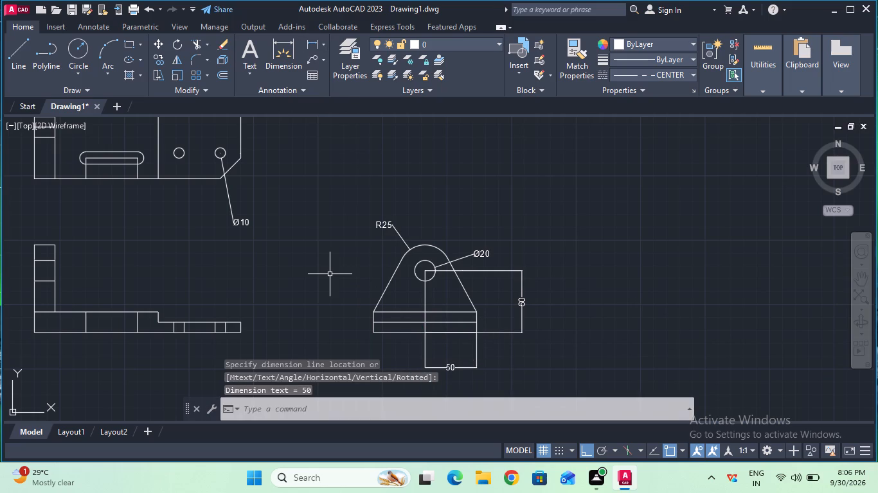
Add a horizontal linear dimension across the top of the front view's upright, placed just above it.
{"action": "left_click", "coordinate": [858, 284]}
{"action": "left_click_drag", "start_coordinate": [505, 256], "coordinate": [674, 257]}
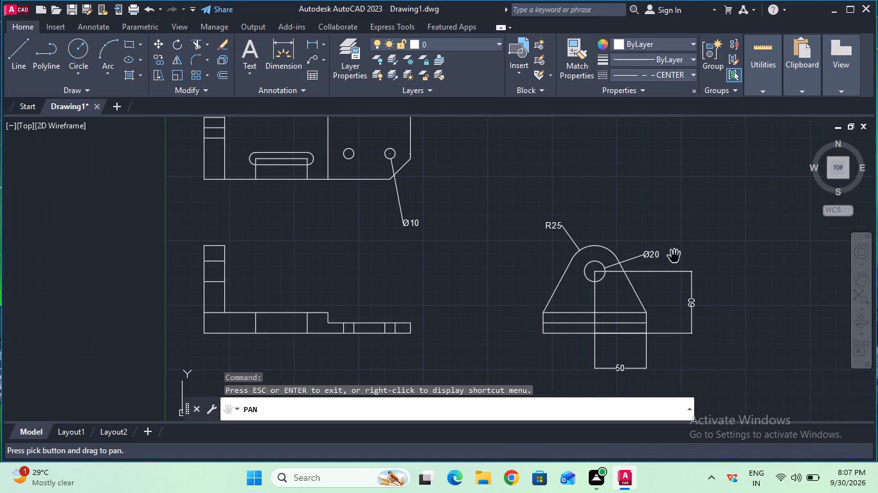
{"action": "key", "text": "Escape"}
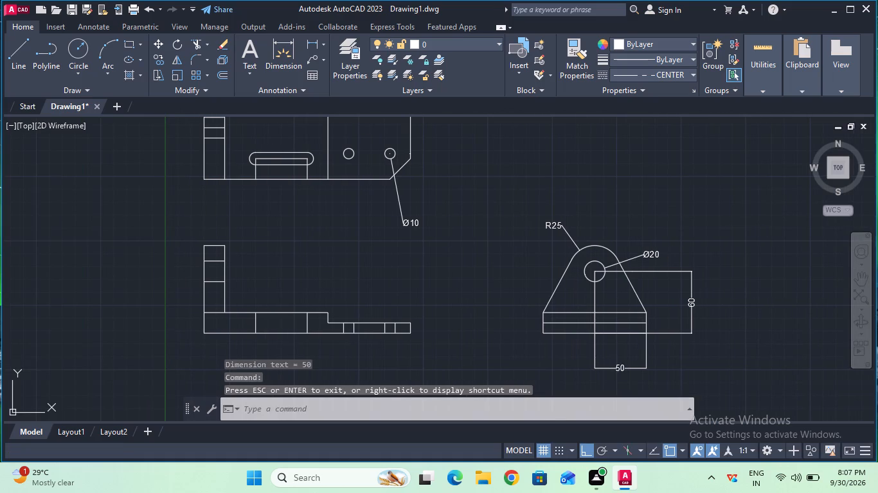
{"action": "left_click", "coordinate": [306, 43]}
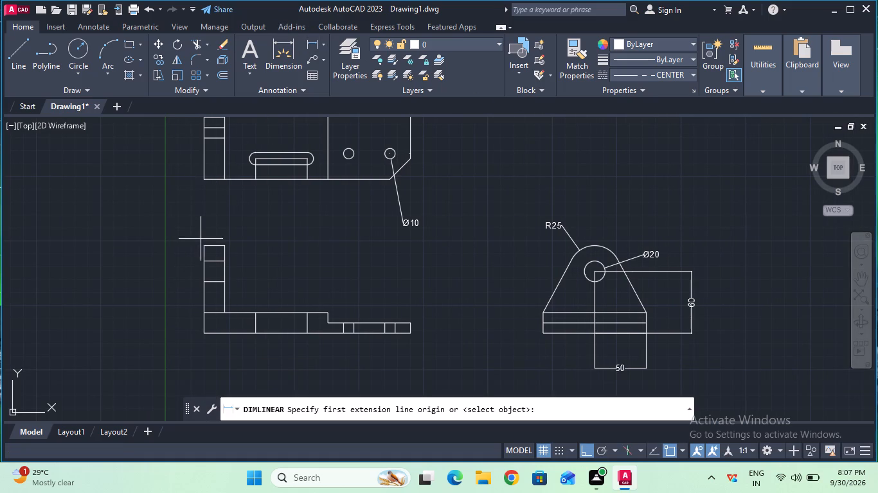
{"action": "left_click", "coordinate": [204, 244]}
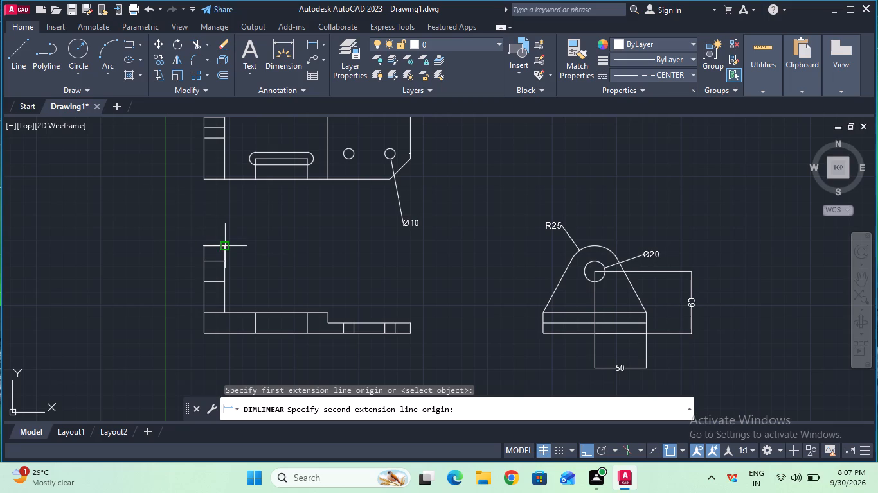
{"action": "left_click", "coordinate": [224, 244]}
{"action": "left_click", "coordinate": [221, 230]}
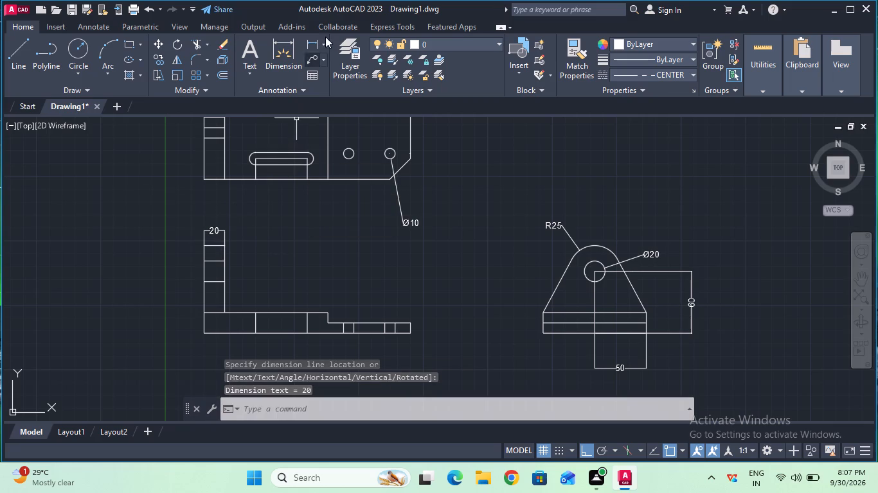
Dimension the front view's thick base horizontally from the upright's inner foot to the step, level with the upright's width dimension.
{"action": "left_click", "coordinate": [310, 43]}
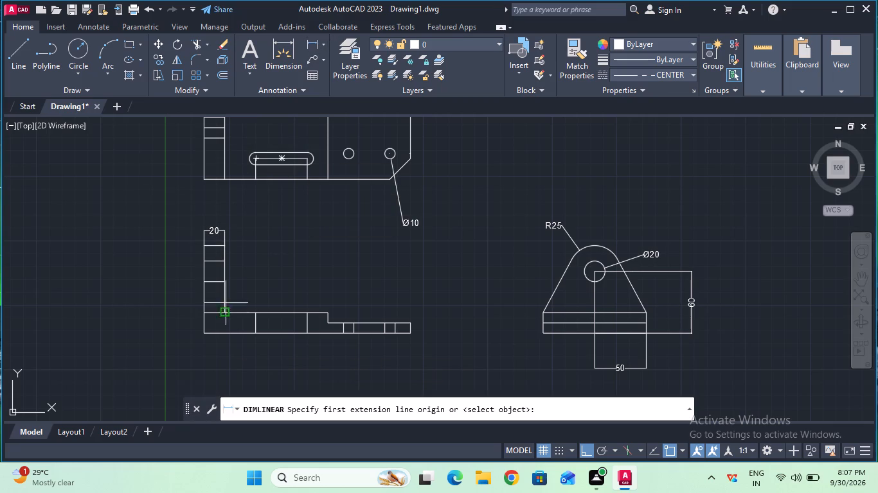
{"action": "left_click", "coordinate": [224, 311]}
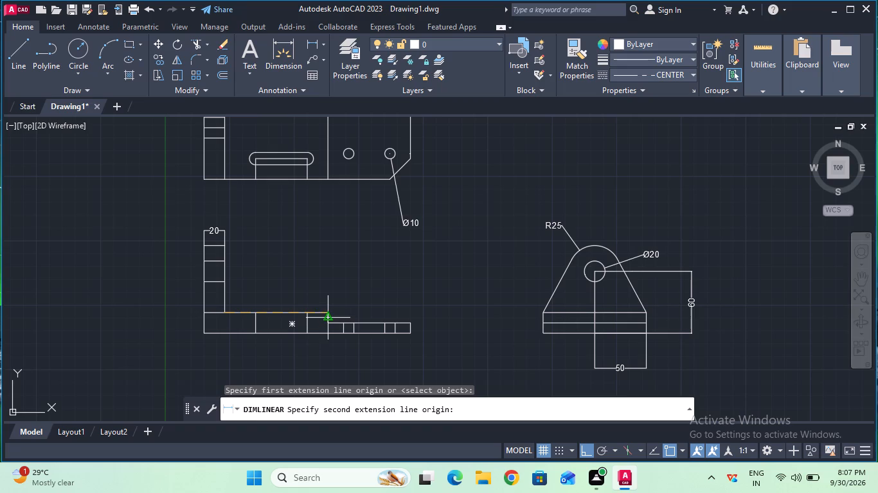
{"action": "left_click", "coordinate": [323, 316]}
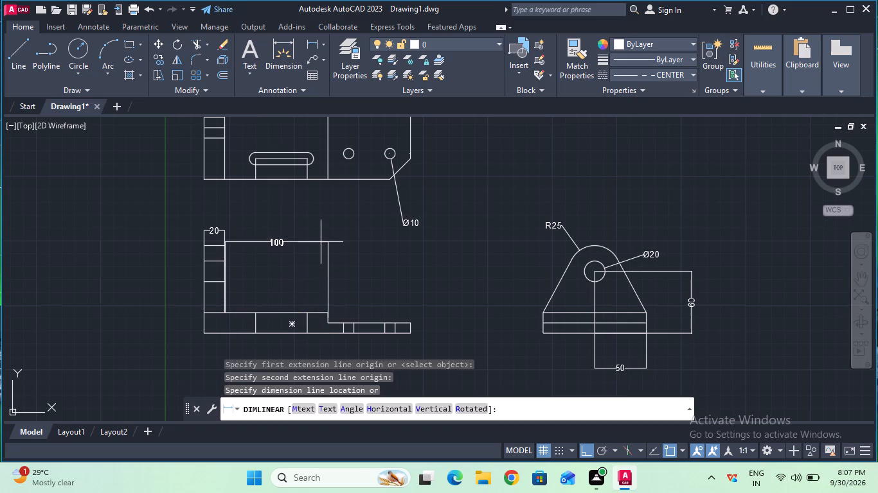
{"action": "left_click", "coordinate": [321, 231]}
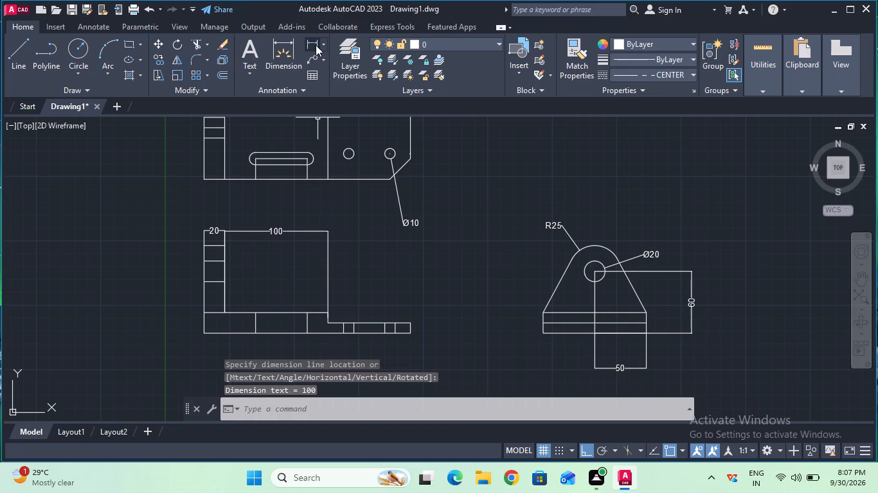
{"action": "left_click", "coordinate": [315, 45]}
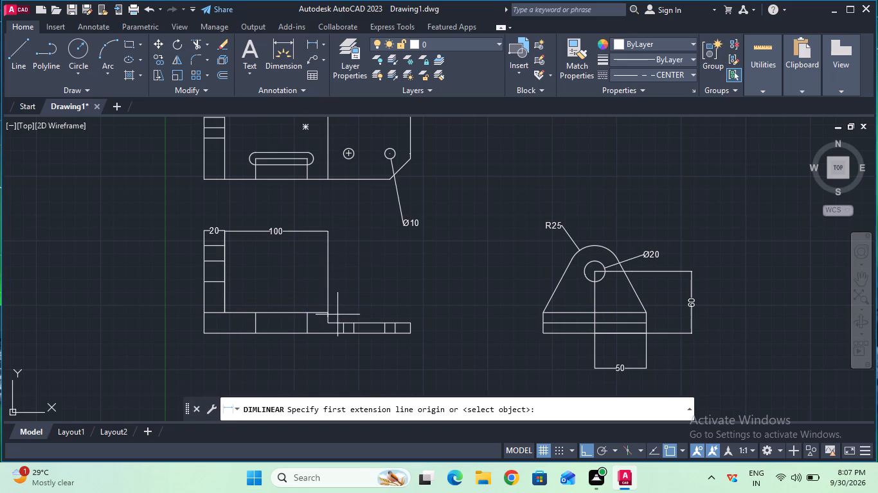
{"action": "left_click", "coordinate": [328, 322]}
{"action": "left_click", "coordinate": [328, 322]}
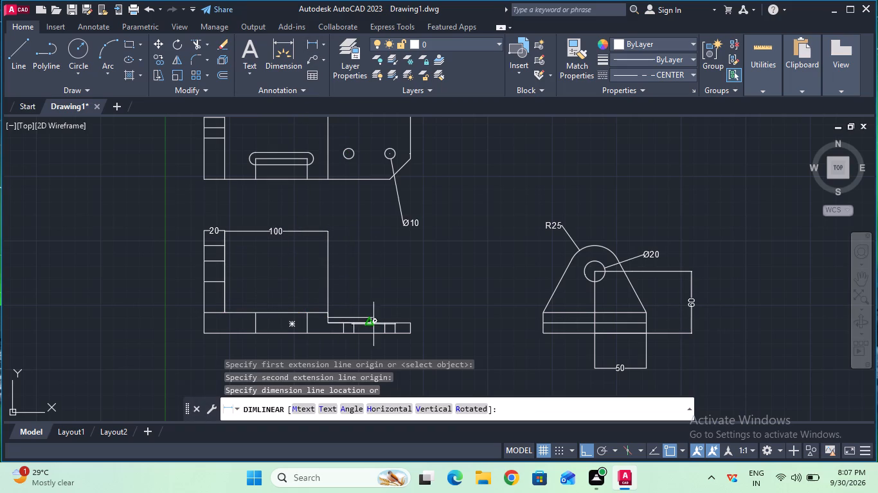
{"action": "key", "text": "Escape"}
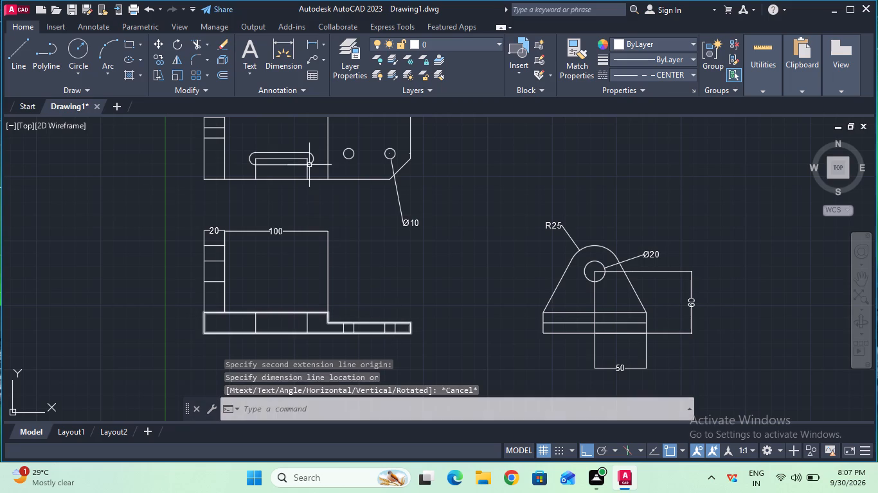
Add a horizontal linear dimension along the front view's thin section from the step to its right end, placed high above it.
{"action": "left_click", "coordinate": [308, 45]}
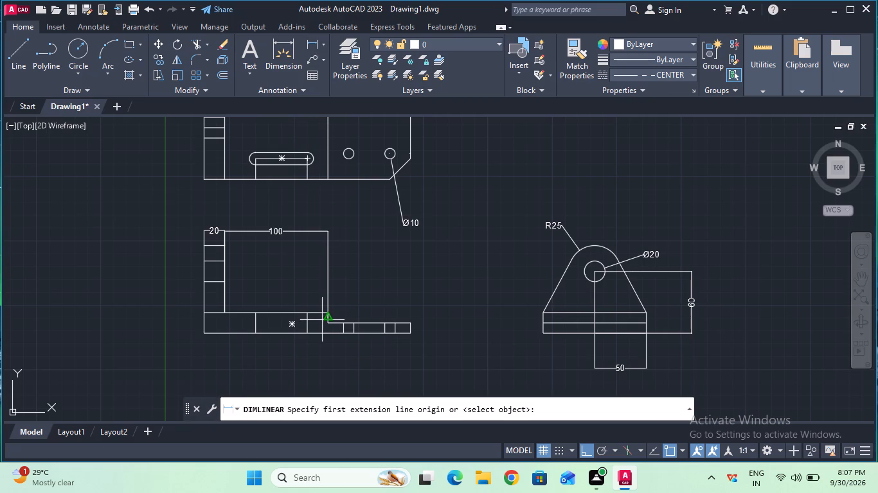
{"action": "left_click", "coordinate": [332, 325]}
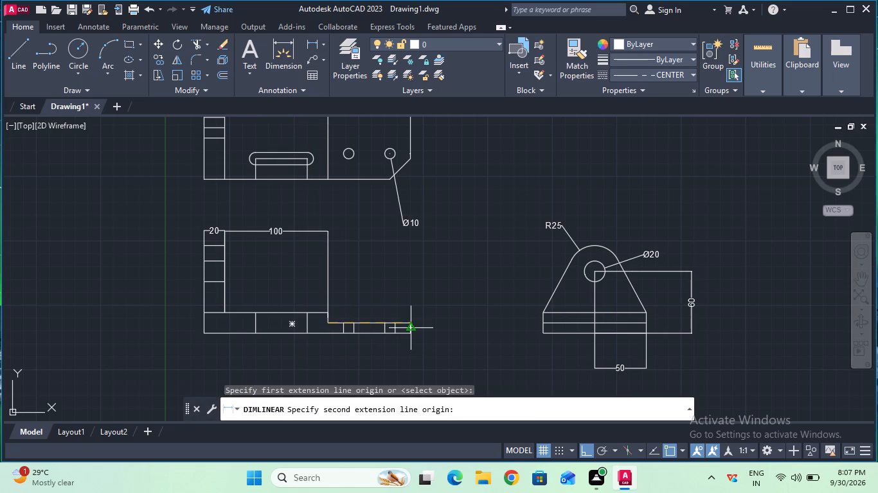
{"action": "left_click", "coordinate": [410, 322]}
{"action": "left_click", "coordinate": [406, 239]}
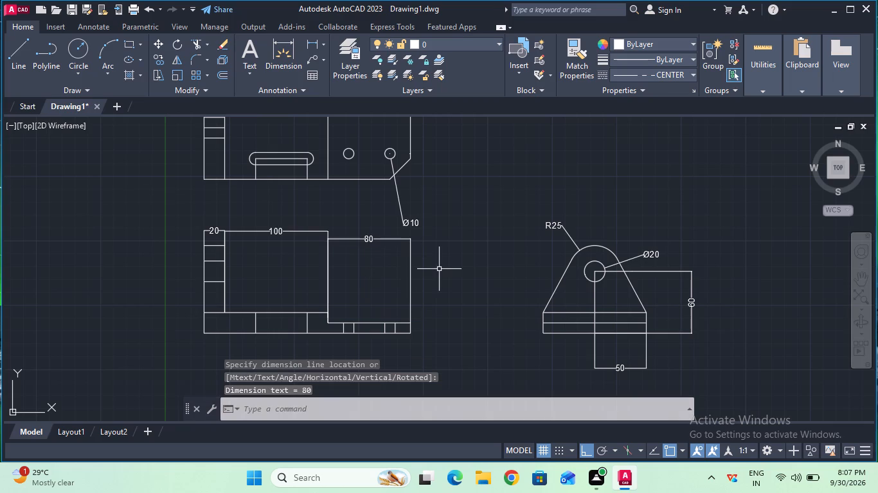
Add a vertical linear dimension for the thickness of the front view's thin section, placed beyond its right end.
{"action": "left_click", "coordinate": [313, 44]}
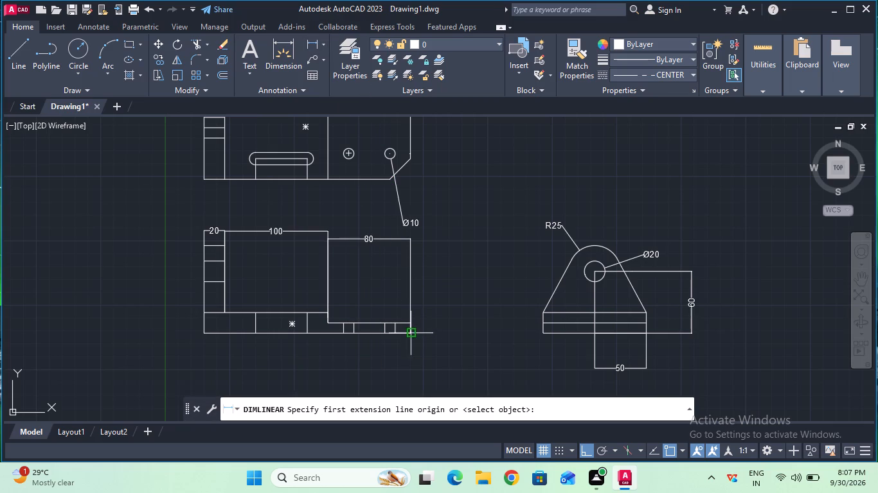
{"action": "left_click", "coordinate": [413, 322]}
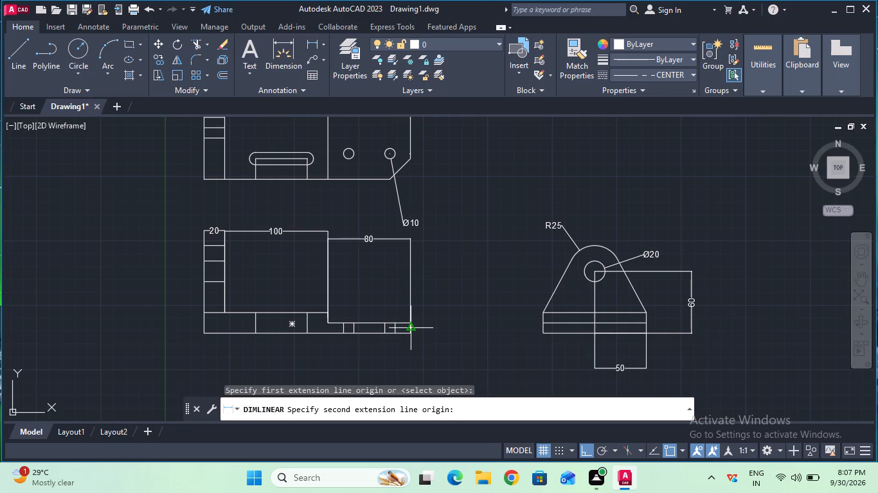
{"action": "left_click", "coordinate": [413, 338]}
{"action": "left_click", "coordinate": [440, 334]}
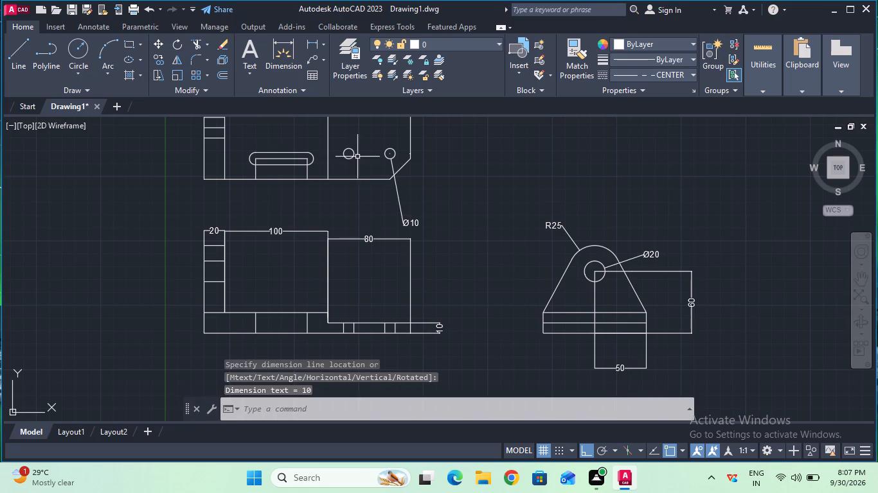
Add a vertical linear dimension for the front view's thick base at the step, placed outside the thin section's thickness dimension.
{"action": "left_click", "coordinate": [315, 41]}
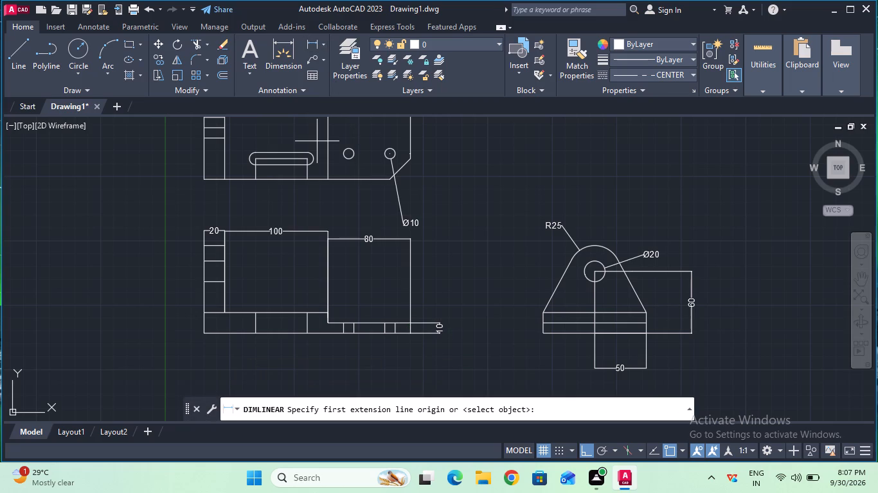
{"action": "left_click", "coordinate": [325, 313]}
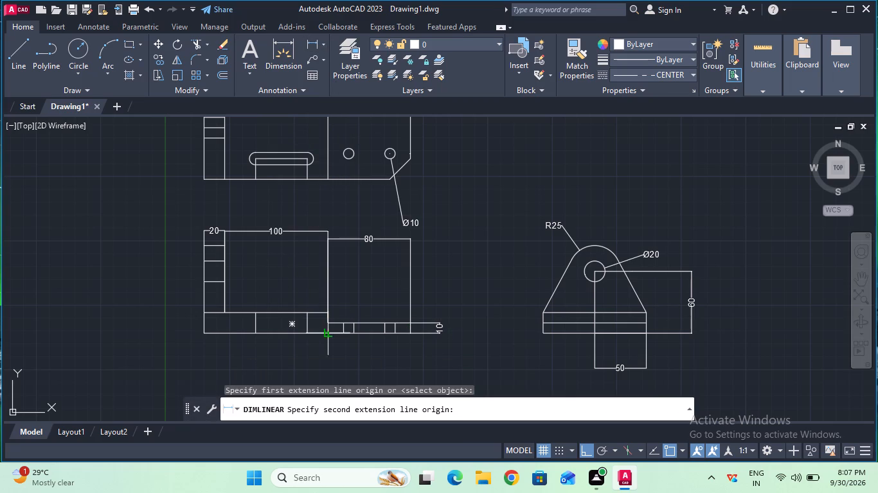
{"action": "left_click", "coordinate": [326, 334]}
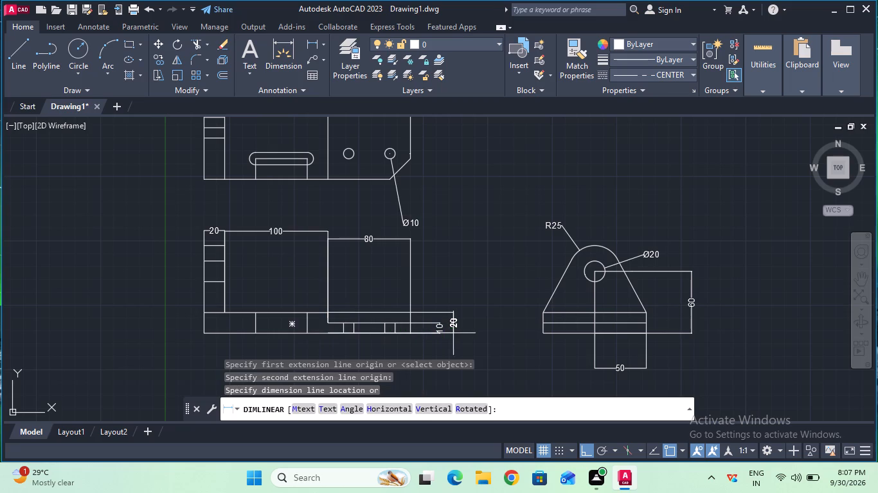
{"action": "left_click", "coordinate": [456, 333]}
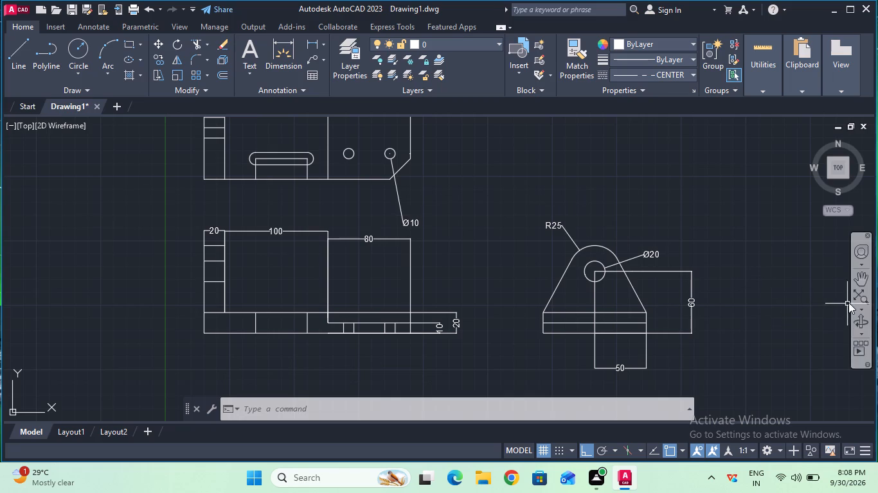
Add a horizontal linear dimension between the end-arc centres of the plan's lower slot, placed above the slot.
{"action": "left_click", "coordinate": [856, 286]}
{"action": "left_click_drag", "start_coordinate": [414, 183], "coordinate": [480, 279]}
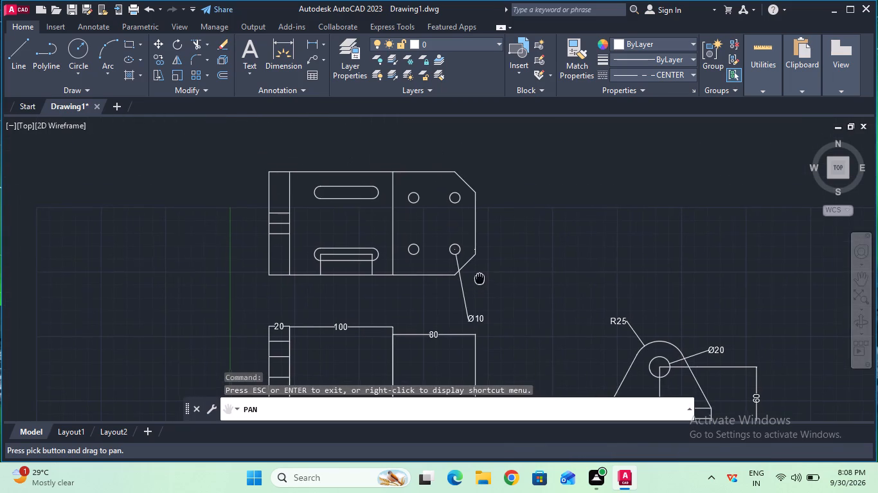
{"action": "key", "text": "Escape"}
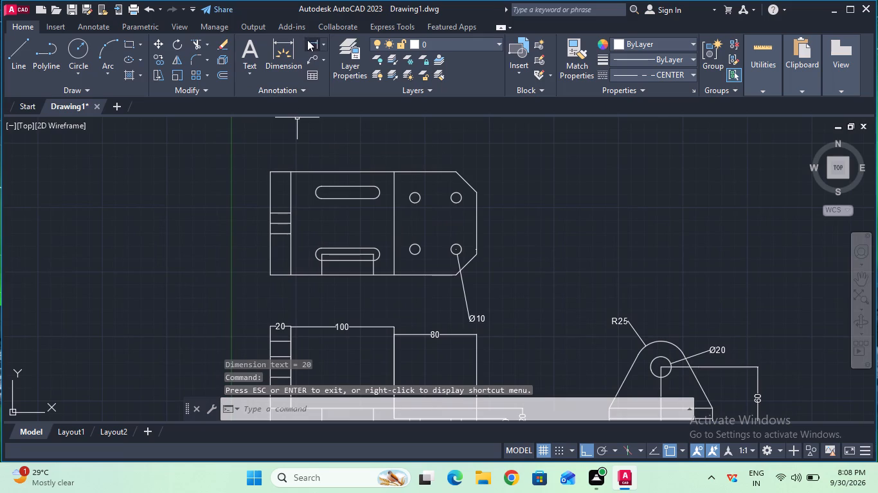
{"action": "left_click", "coordinate": [310, 43]}
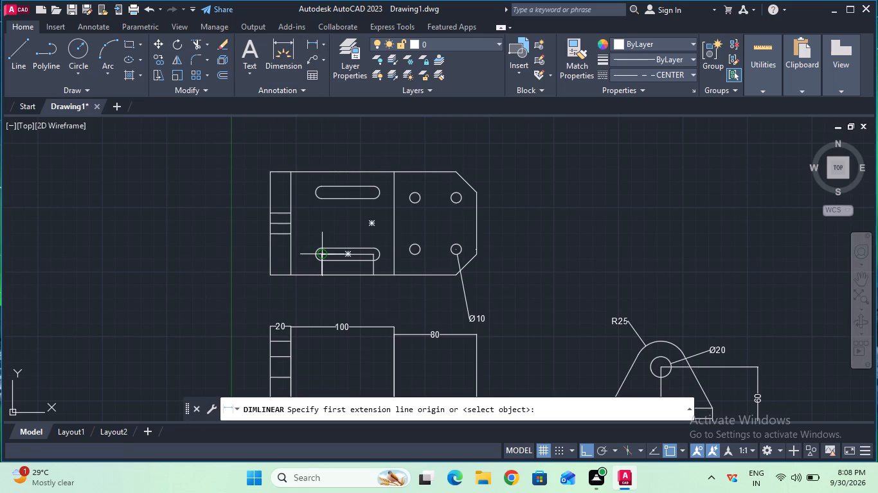
{"action": "left_click", "coordinate": [323, 253]}
{"action": "left_click", "coordinate": [370, 255]}
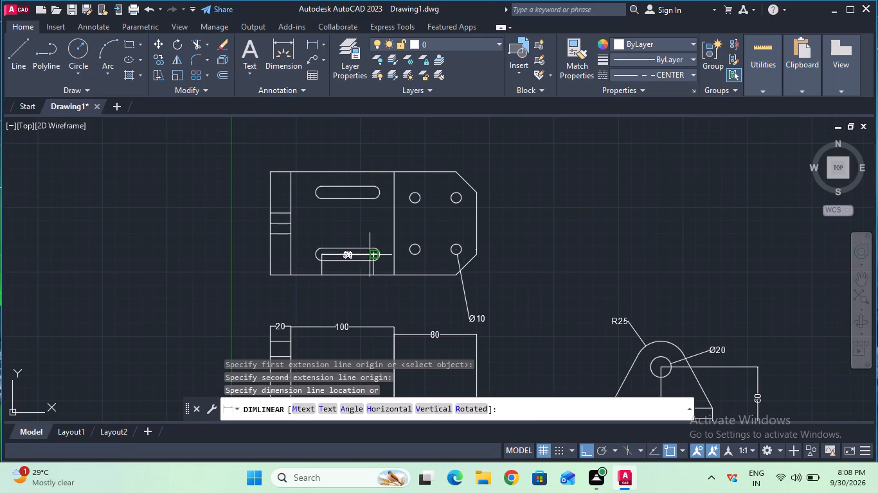
{"action": "left_click", "coordinate": [370, 234]}
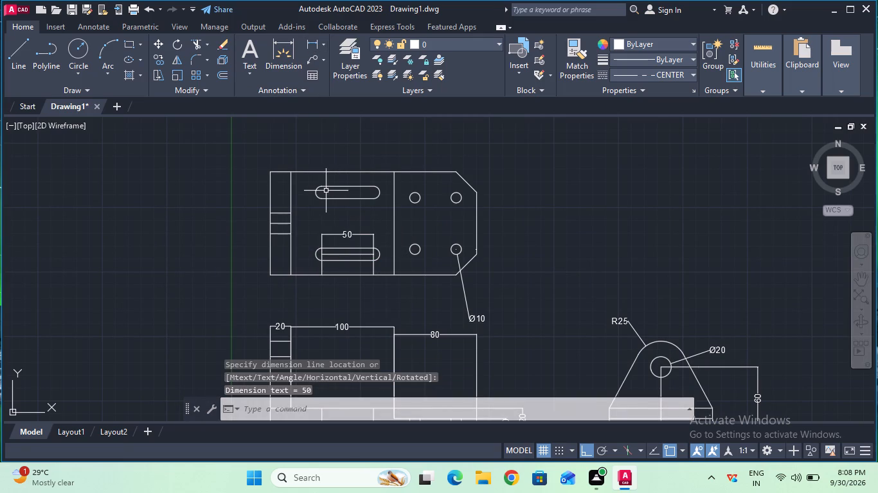
Add a radius dimension to the right end arc of the plan's lower slot, placing its text above the arc.
{"action": "left_click", "coordinate": [320, 47]}
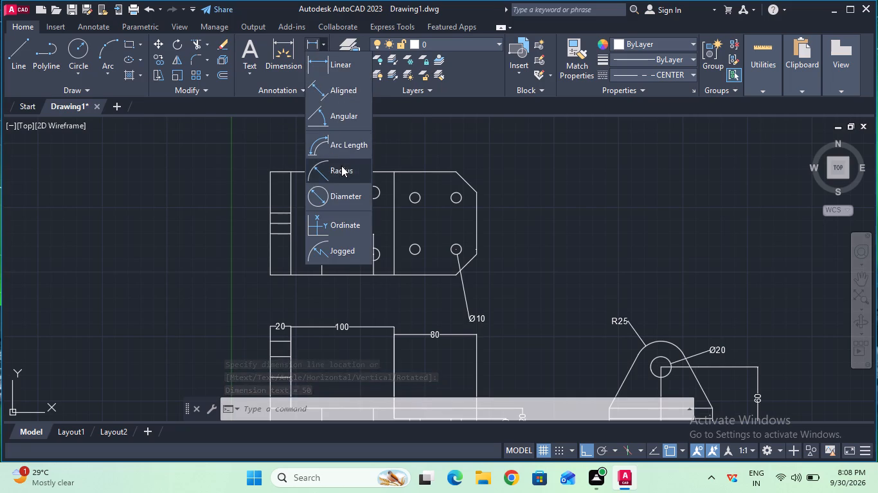
{"action": "left_click", "coordinate": [341, 166]}
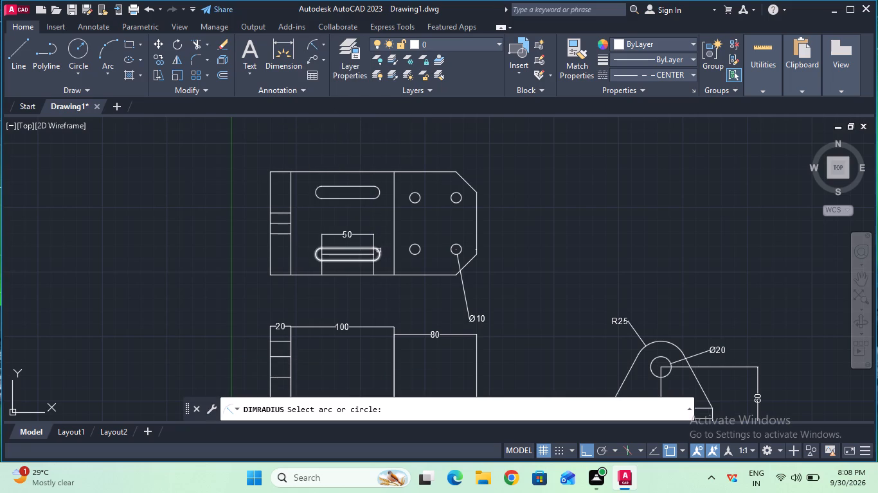
{"action": "left_click", "coordinate": [378, 250]}
{"action": "left_click", "coordinate": [383, 231]}
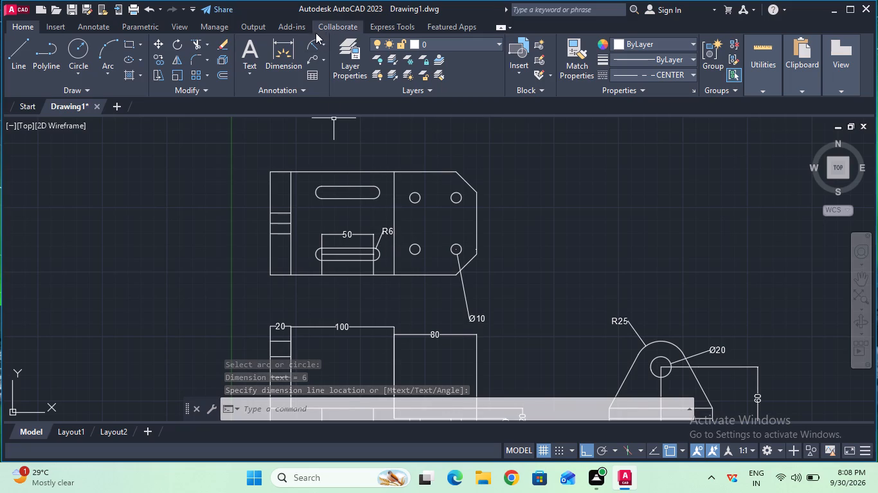
Add a vertical linear dimension from the midpoint of the plan's lower slot centreline to the plan's bottom edge, placed within the slot's length.
{"action": "left_click", "coordinate": [325, 48]}
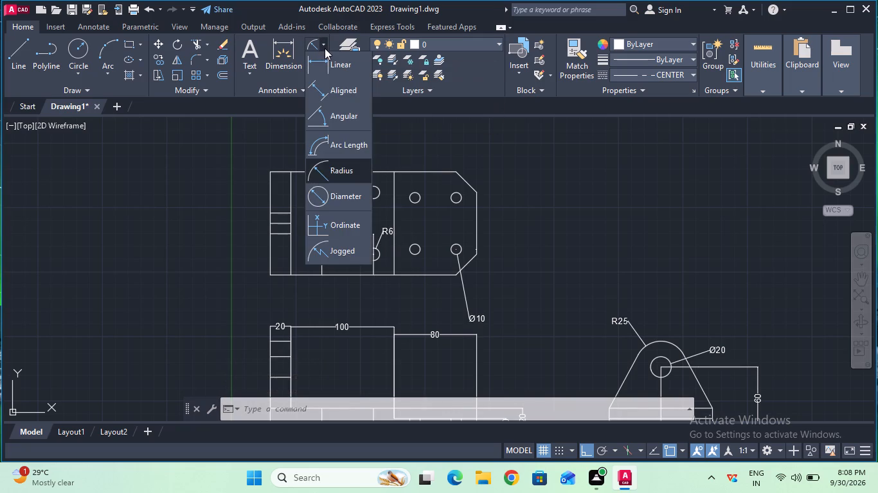
{"action": "left_click", "coordinate": [328, 69]}
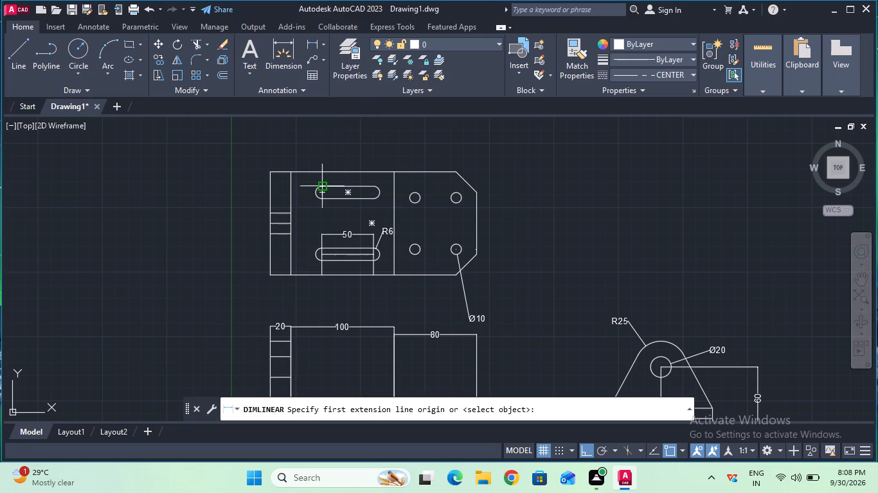
{"action": "left_click", "coordinate": [345, 250]}
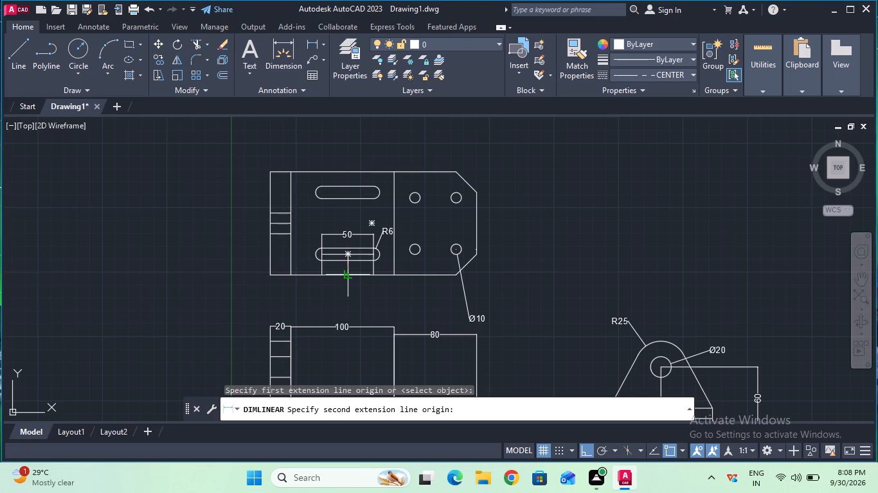
{"action": "left_click", "coordinate": [346, 272]}
{"action": "left_click", "coordinate": [336, 271]}
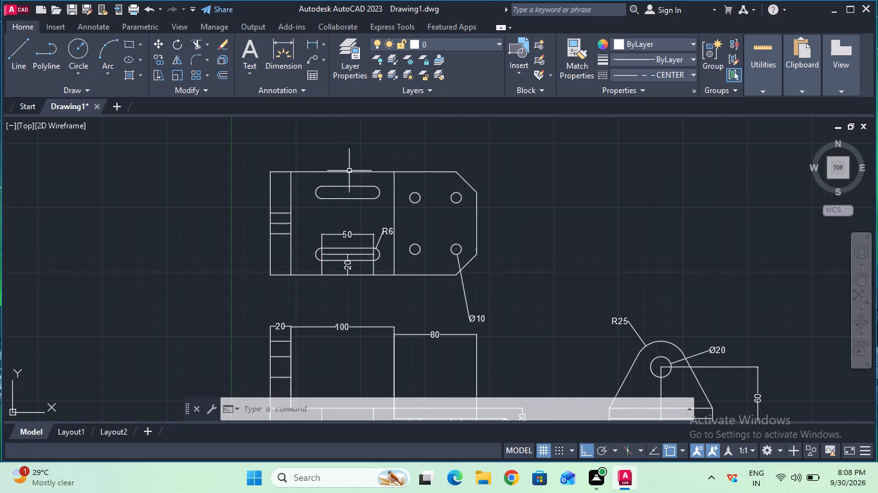
Add a horizontal linear dimension from the plan's left edge to the lower slot's left arc centre, placed below the plan.
{"action": "left_click", "coordinate": [314, 48]}
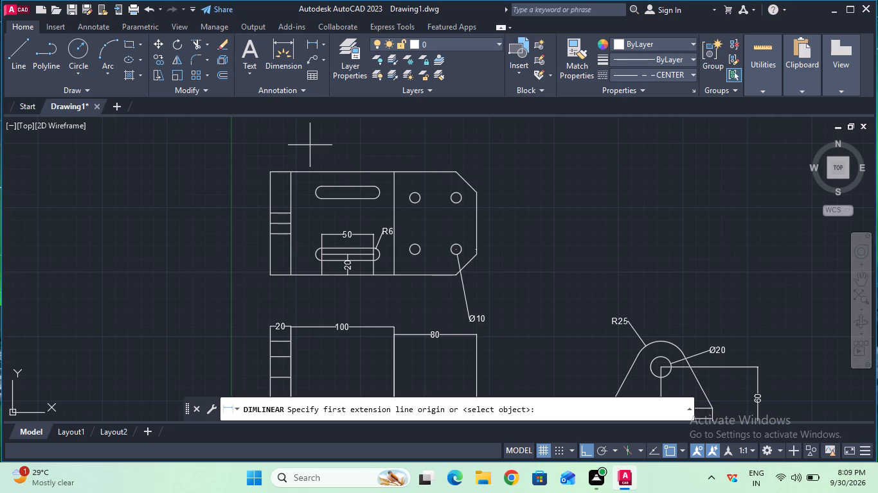
{"action": "left_click", "coordinate": [325, 254]}
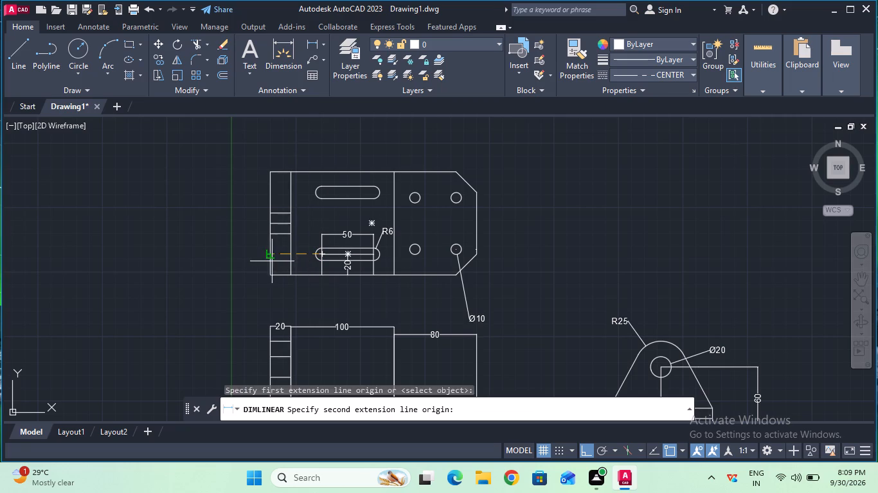
{"action": "left_click", "coordinate": [270, 258]}
{"action": "left_click", "coordinate": [271, 290]}
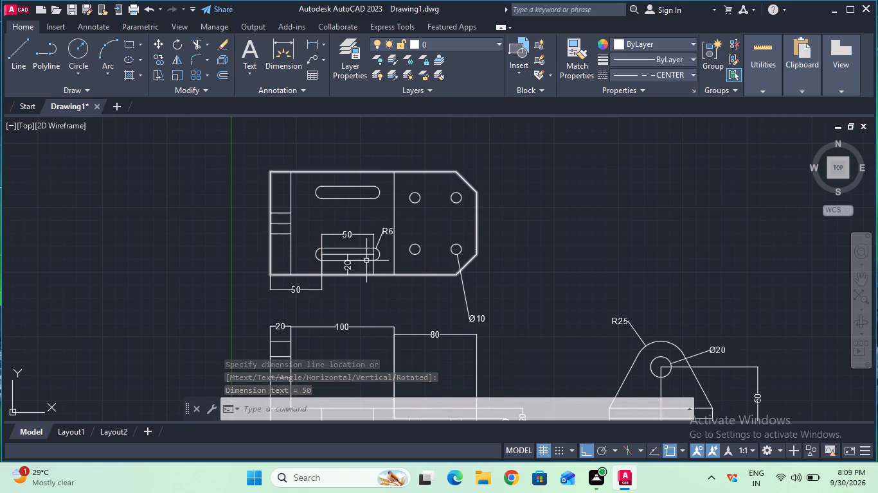
Add a vertical linear dimension between the left arc centres of the plan's two slots, placed just left of the slots.
{"action": "left_click", "coordinate": [311, 50]}
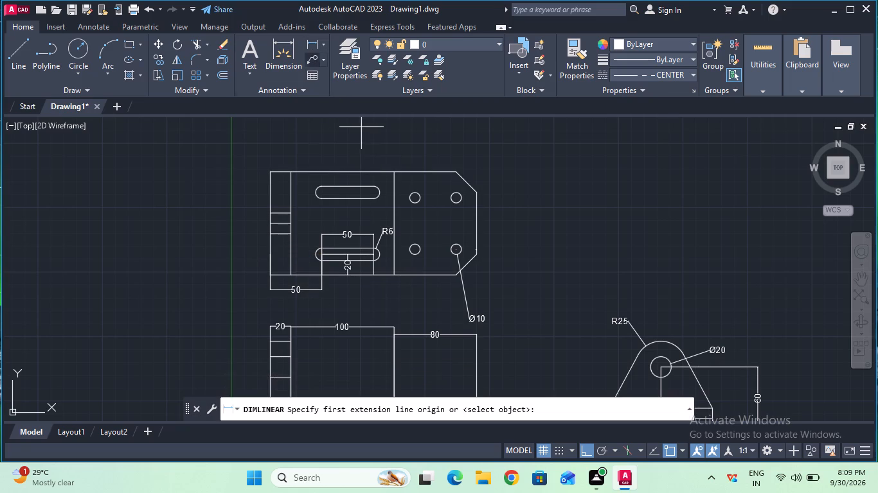
{"action": "left_click", "coordinate": [322, 193]}
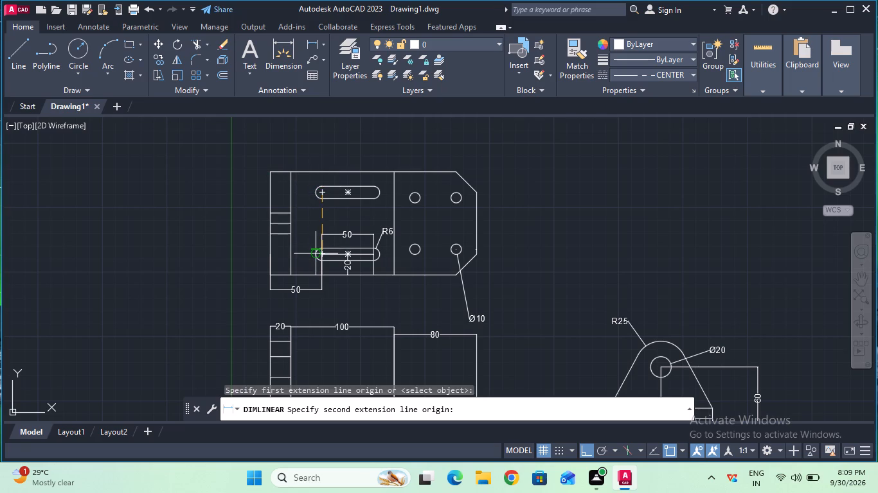
{"action": "left_click", "coordinate": [323, 253]}
{"action": "left_click", "coordinate": [303, 253]}
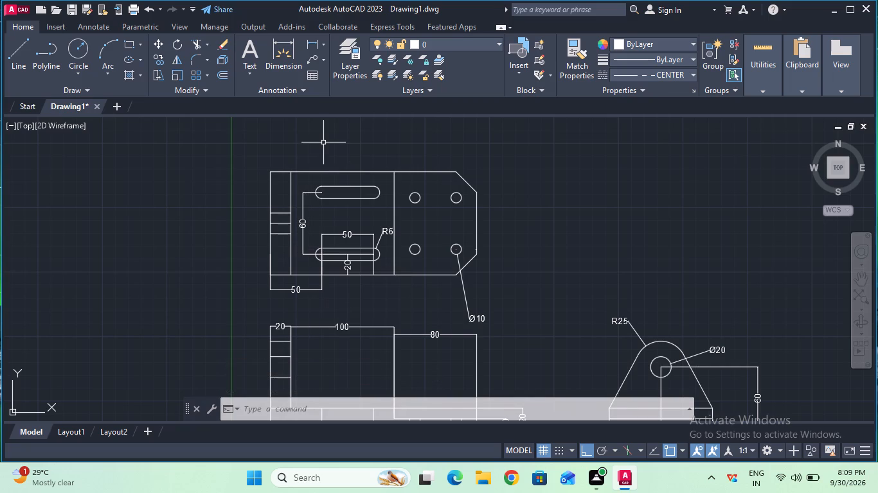
Add a vertical linear dimension for the plan's overall width between its upper and lower edges, placed beyond its right end.
{"action": "left_click", "coordinate": [309, 49]}
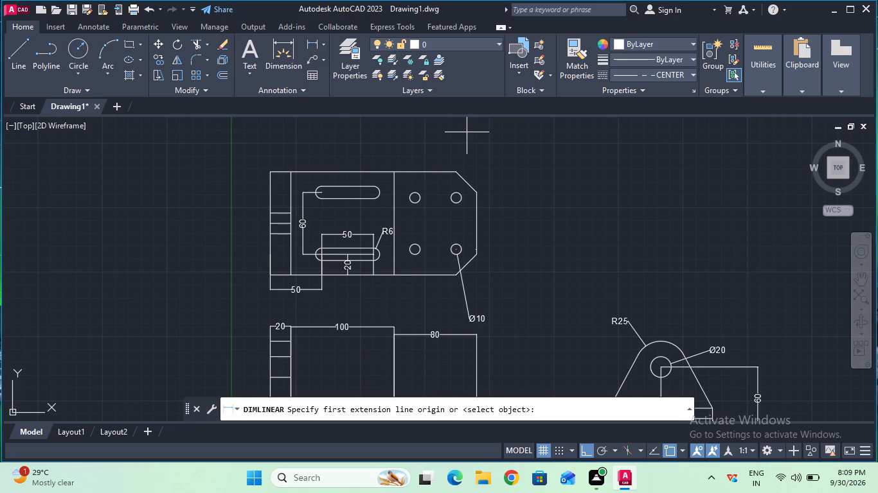
{"action": "left_click", "coordinate": [456, 171]}
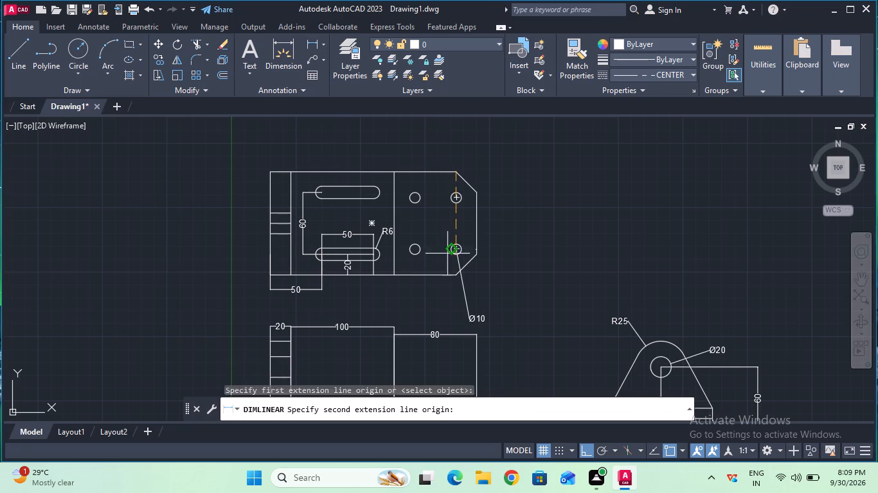
{"action": "left_click", "coordinate": [452, 273]}
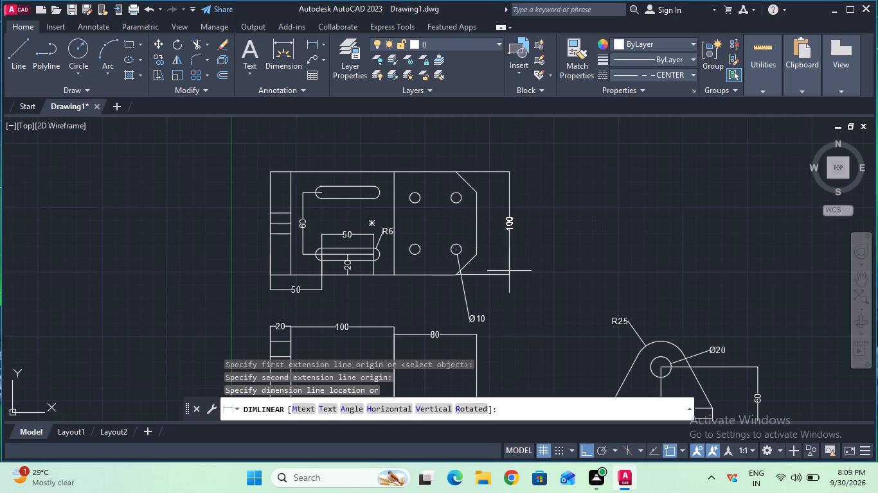
{"action": "left_click", "coordinate": [510, 271]}
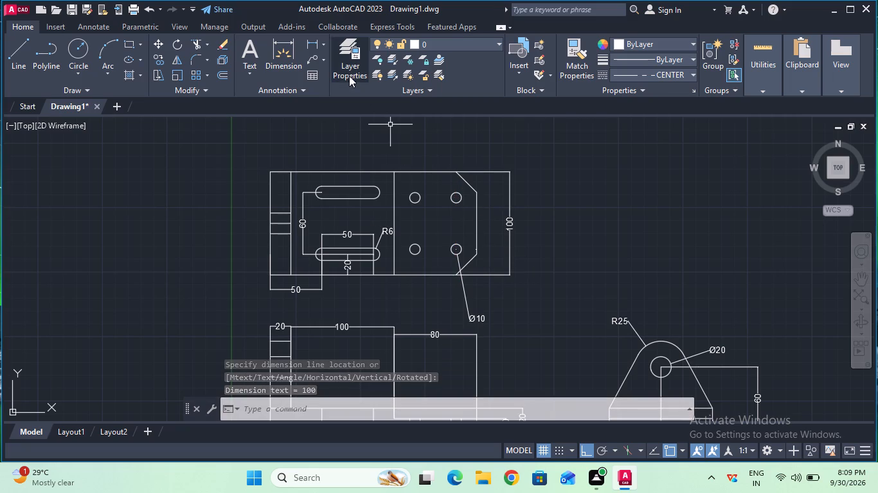
Add a vertical linear dimension between the centres of the plan's two right-hand holes, placed inside the overall width dimension.
{"action": "left_click", "coordinate": [318, 48]}
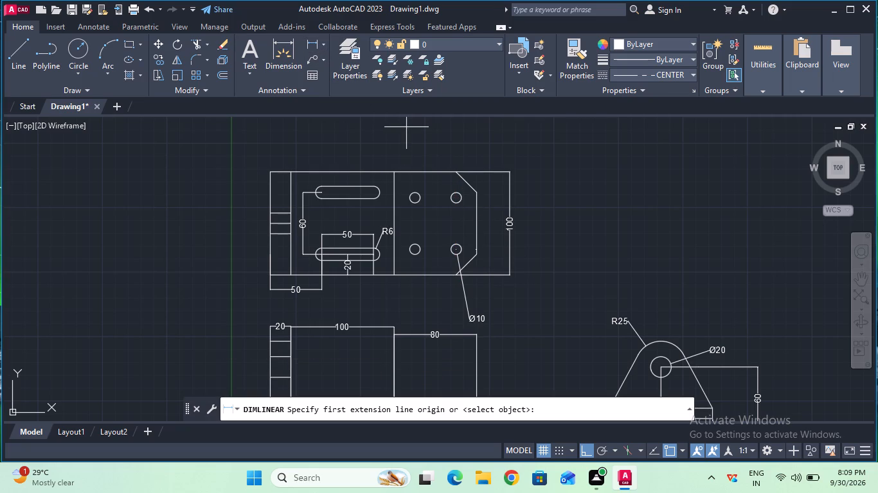
{"action": "left_click", "coordinate": [456, 196]}
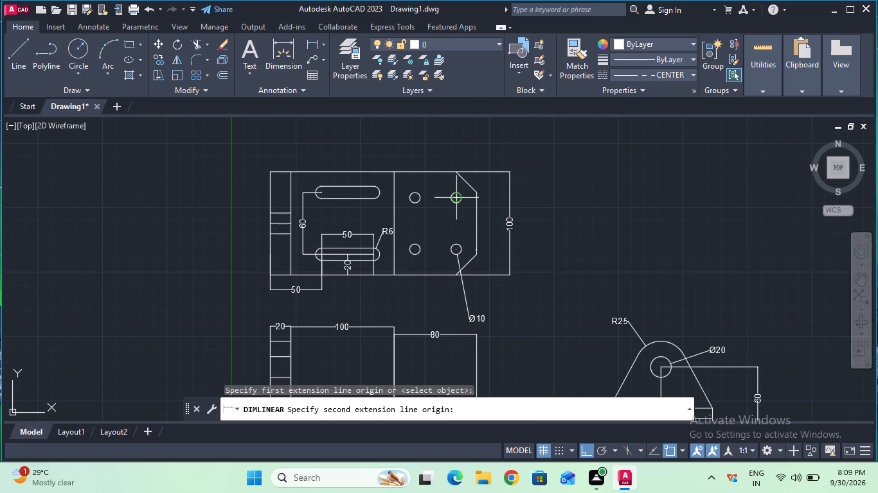
{"action": "left_click", "coordinate": [456, 250]}
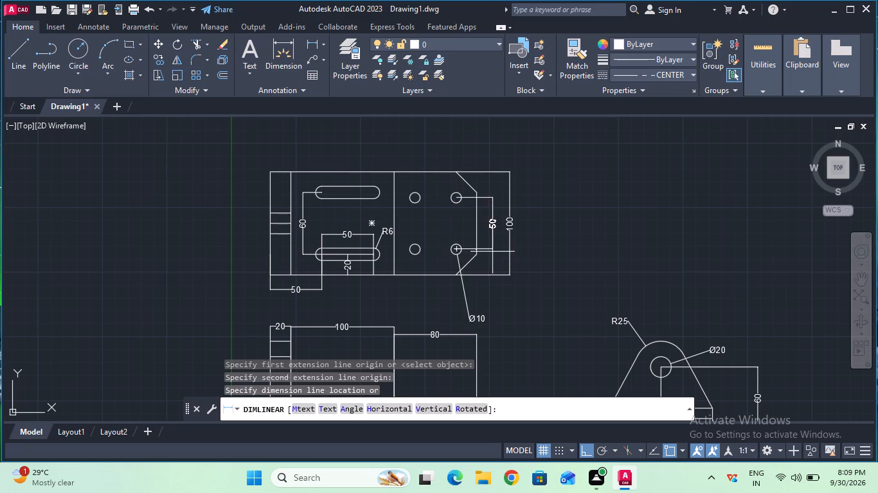
{"action": "left_click", "coordinate": [496, 252]}
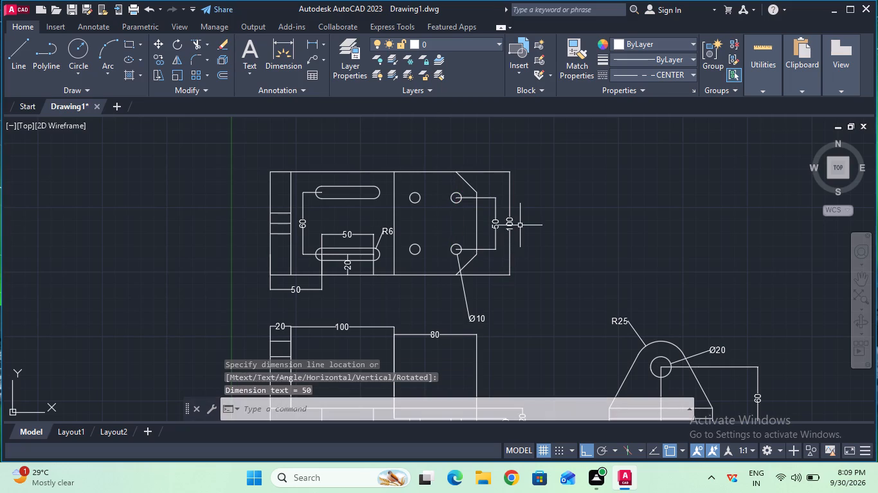
Add a vertical linear dimension for the plan's upper-right chamfer, placed just beyond the right edge.
{"action": "left_click", "coordinate": [312, 44]}
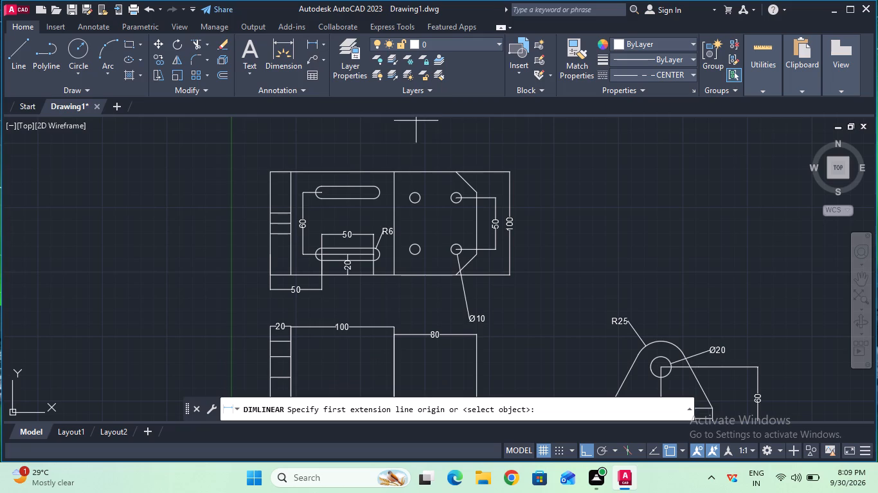
{"action": "left_click", "coordinate": [477, 191]}
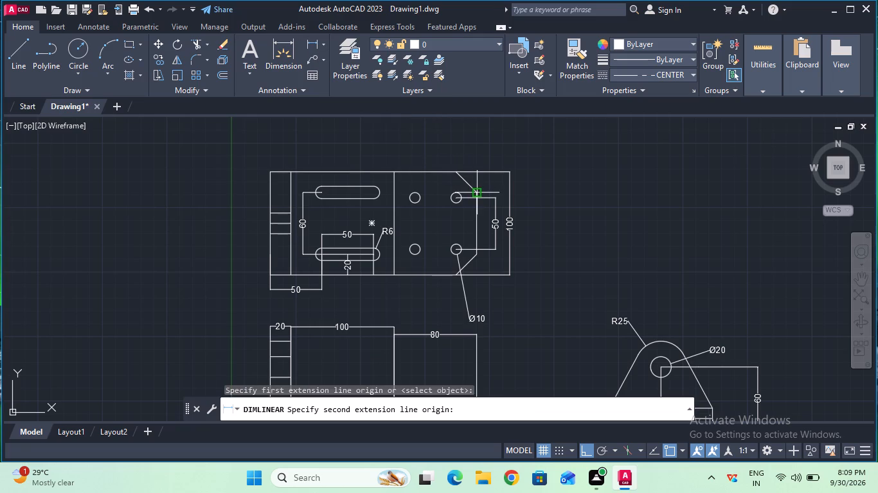
{"action": "left_click", "coordinate": [478, 173]}
{"action": "left_click", "coordinate": [490, 175]}
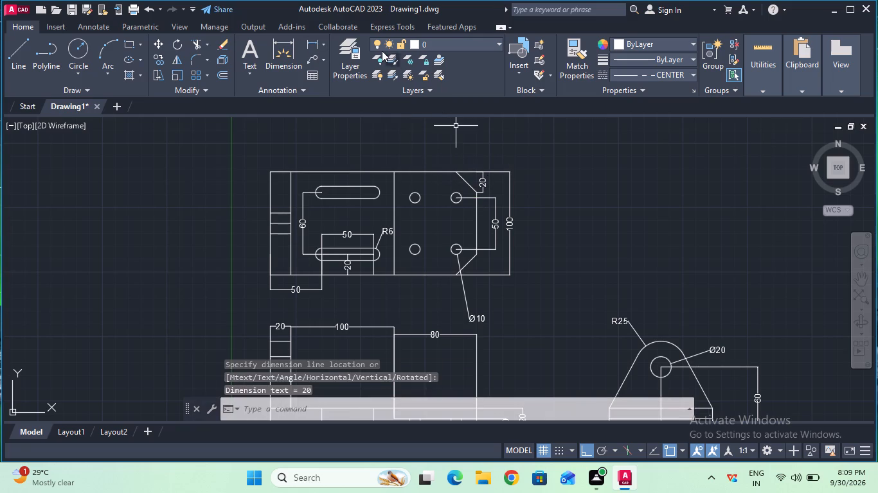
Add a vertical linear dimension from the plan's lower-right hole centre to the bottom edge, placed just beyond the right edge.
{"action": "left_click", "coordinate": [315, 39]}
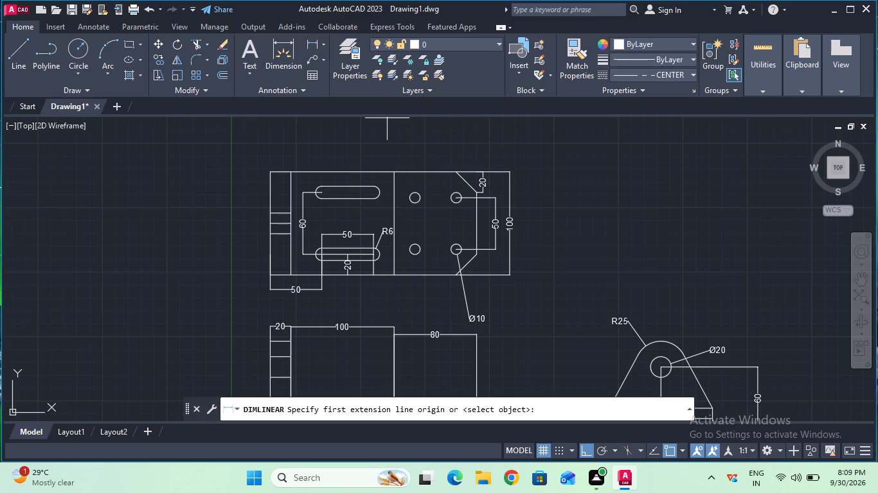
{"action": "left_click", "coordinate": [456, 246]}
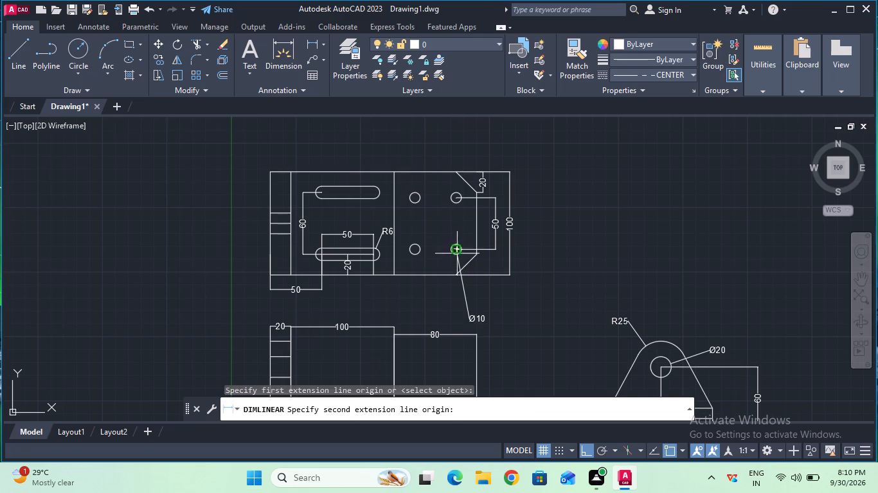
{"action": "left_click", "coordinate": [451, 273]}
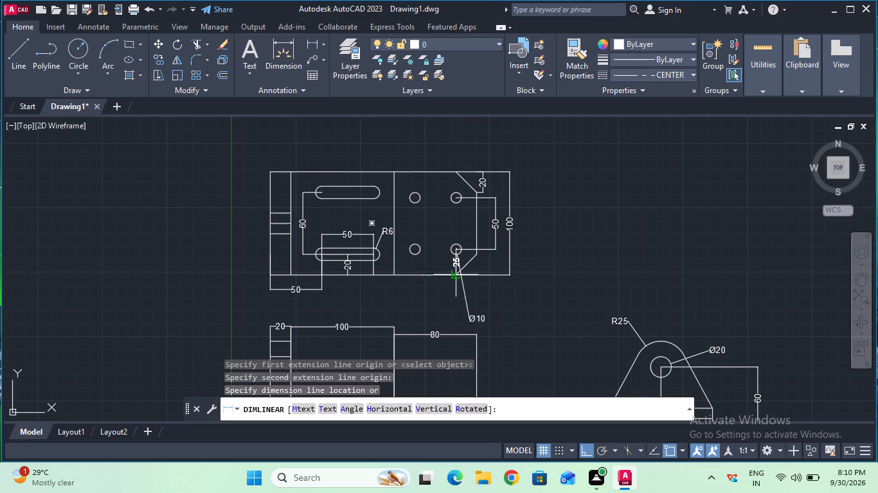
{"action": "left_click", "coordinate": [489, 271]}
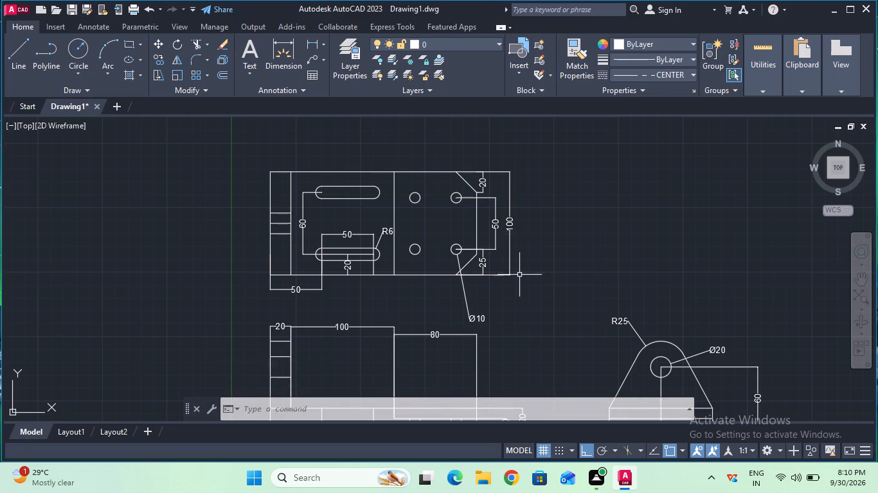
Turn off command-history log recording with the LOGFILEOFF command.
{"action": "scroll", "coordinate": [526, 279], "scroll_direction": "down", "scroll_amount": 1, "text": "ctrl"}
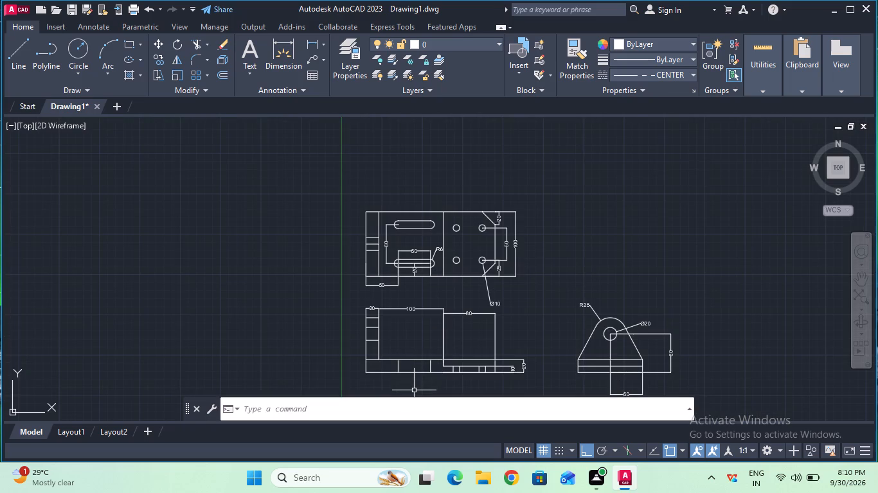
{"action": "left_click", "coordinate": [406, 410]}
{"action": "type", "text": "log"}
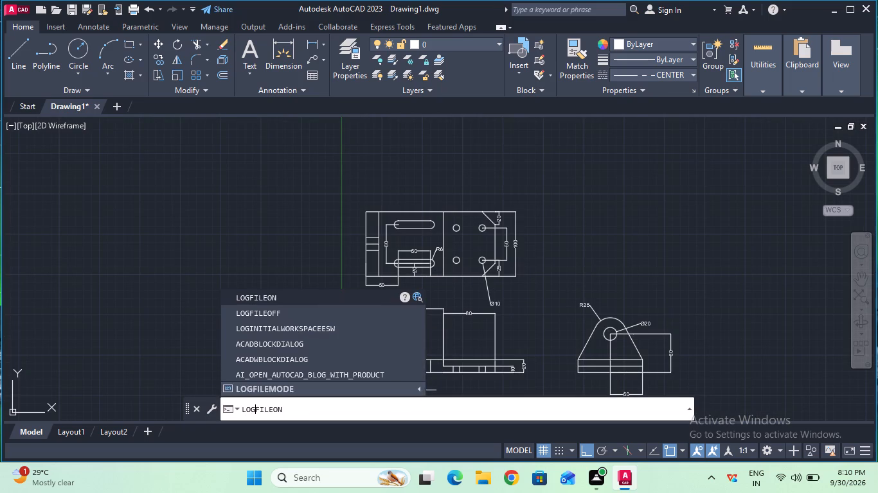
{"action": "left_click", "coordinate": [334, 309]}
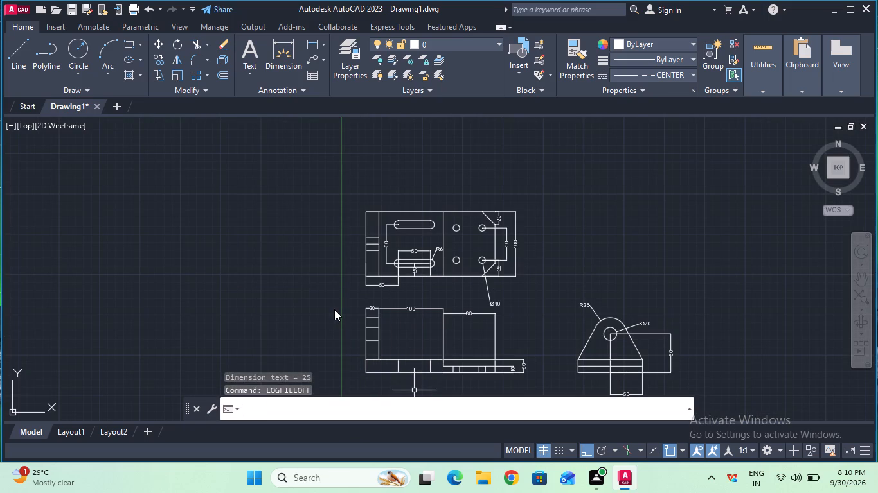
Save the drawing in the Documents folder under the file name Adjustable Support Bracket.
{"action": "left_click", "coordinate": [77, 13]}
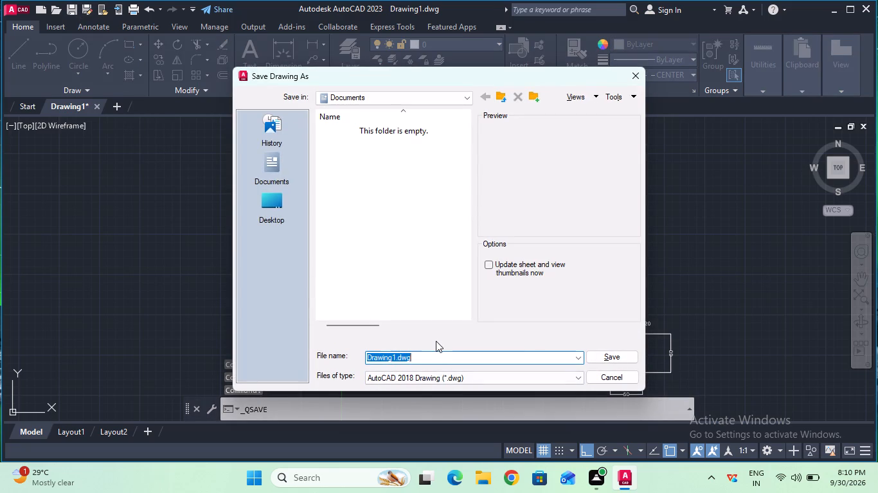
{"action": "key", "text": "BackSpace"}
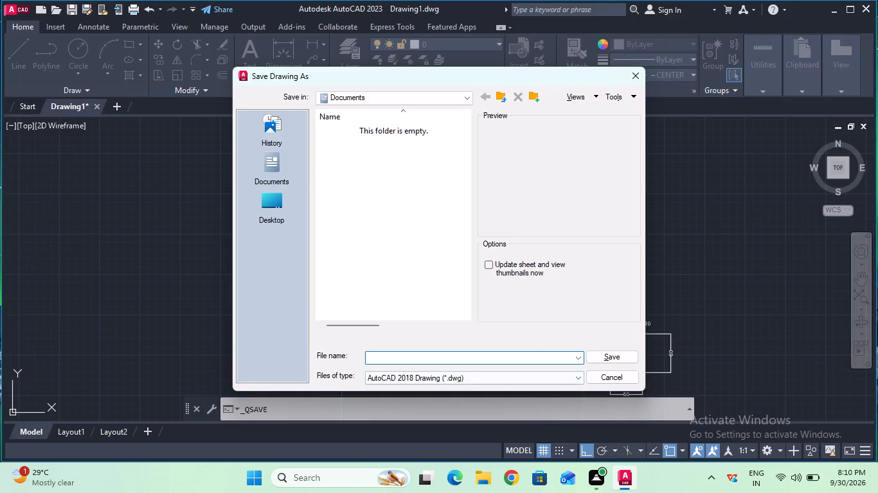
{"action": "left_click", "coordinate": [451, 359]}
{"action": "key", "text": "a"}
{"action": "type", "text": "djustable"}
{"action": "key", "text": "space"}
{"action": "key", "text": "s"}
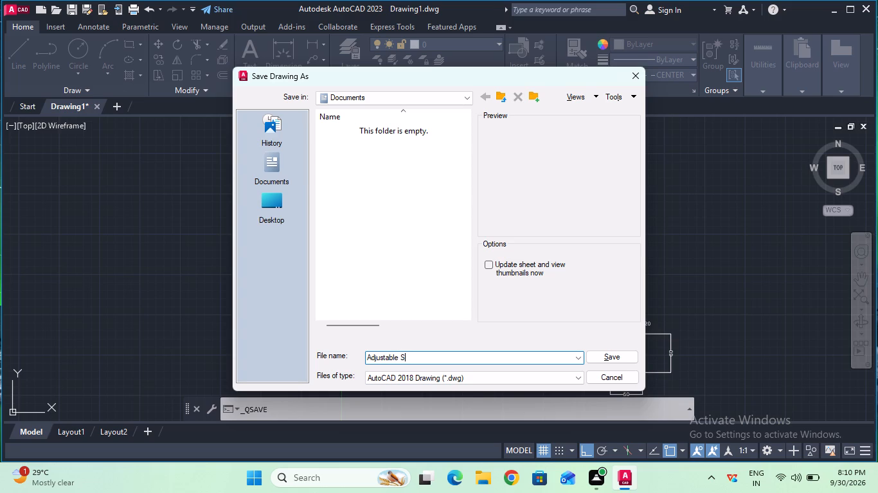
{"action": "type", "text": "upport"}
{"action": "key", "text": "space"}
{"action": "key", "text": "b"}
{"action": "type", "text": "racket"}
{"action": "left_click", "coordinate": [593, 353]}
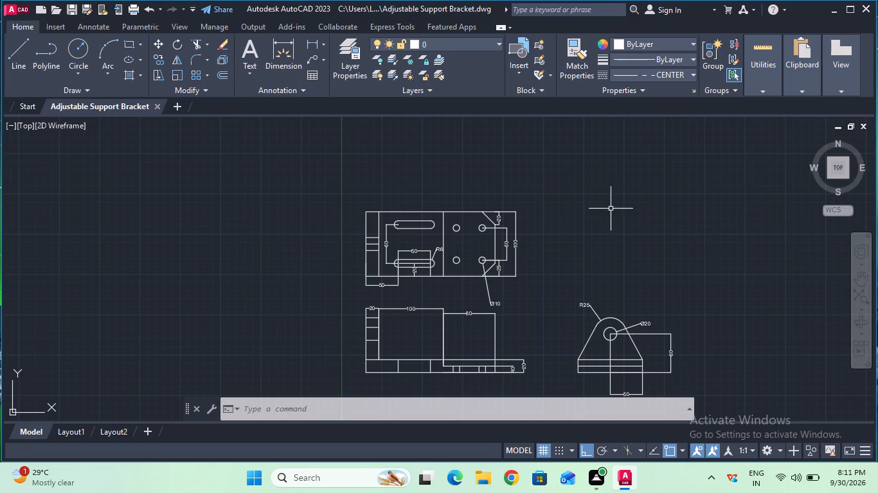
Start a plot of the model on ISO A4 (297.00 x 210.00 MM) paper with the plot centred.
{"action": "left_click", "coordinate": [136, 13]}
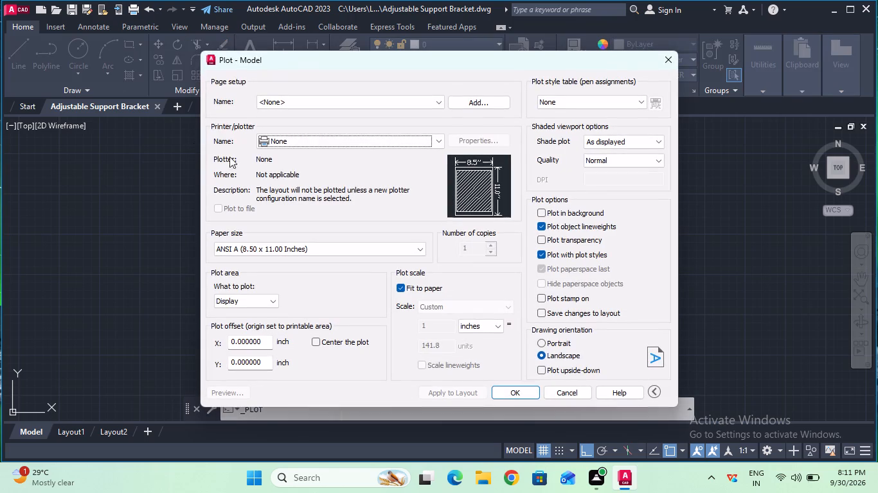
{"action": "left_click", "coordinate": [309, 248]}
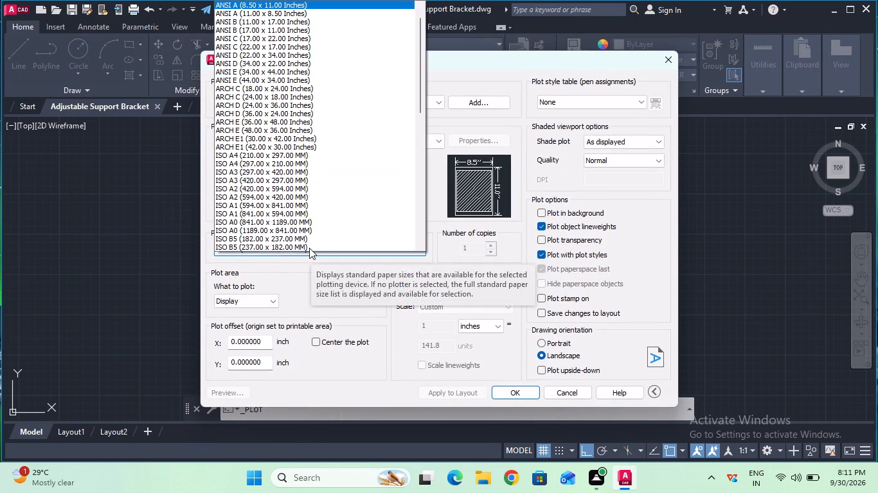
{"action": "left_click", "coordinate": [301, 164]}
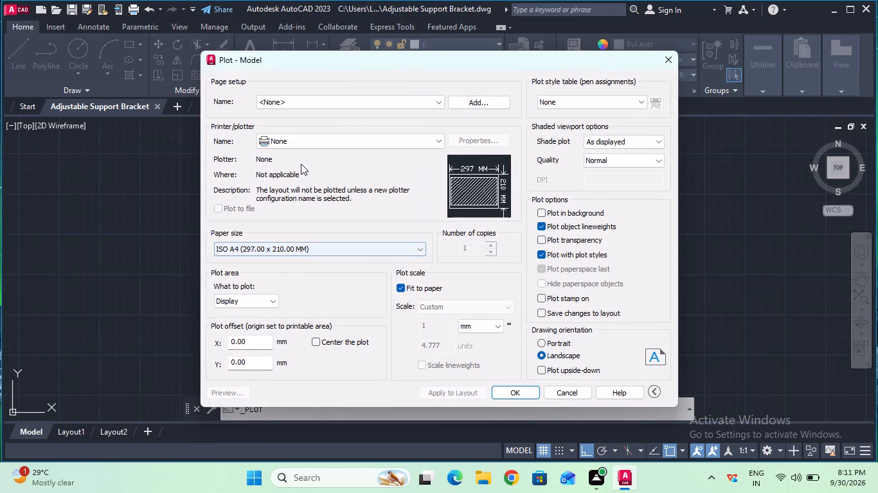
{"action": "left_click", "coordinate": [319, 340]}
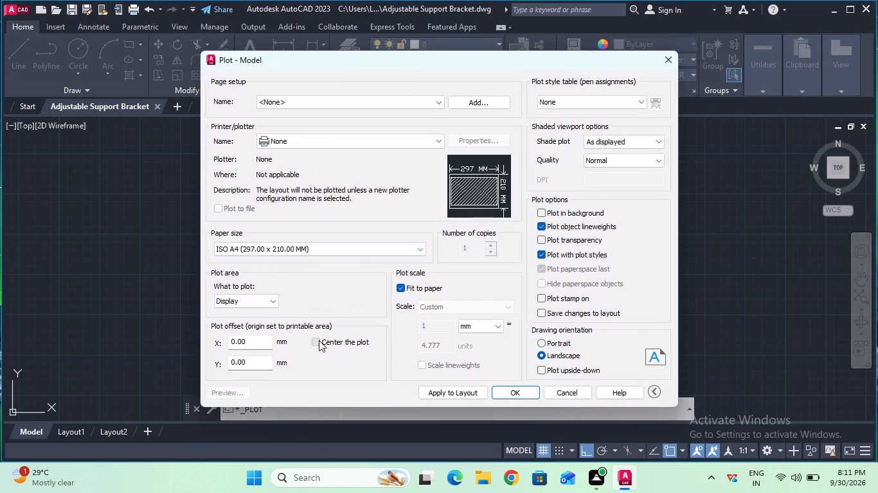
Define the plot area as a window enclosing the plan, front and side views with all their dimensions.
{"action": "left_click", "coordinate": [270, 300]}
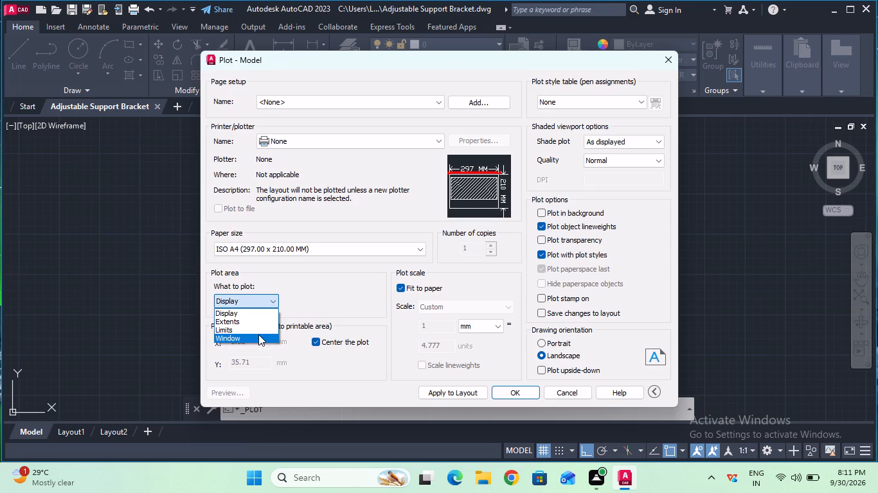
{"action": "left_click", "coordinate": [258, 334]}
{"action": "scroll", "coordinate": [258, 334], "scroll_direction": "down", "scroll_amount": 1, "text": "ctrl"}
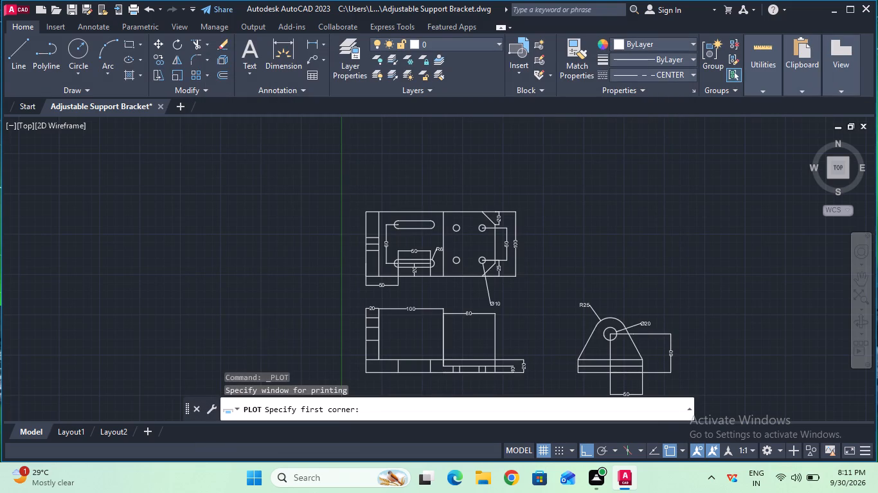
{"action": "scroll", "coordinate": [258, 334], "scroll_direction": "down", "scroll_amount": 3, "text": "ctrl"}
{"action": "scroll", "coordinate": [329, 330], "scroll_direction": "down", "scroll_amount": 9, "text": "ctrl"}
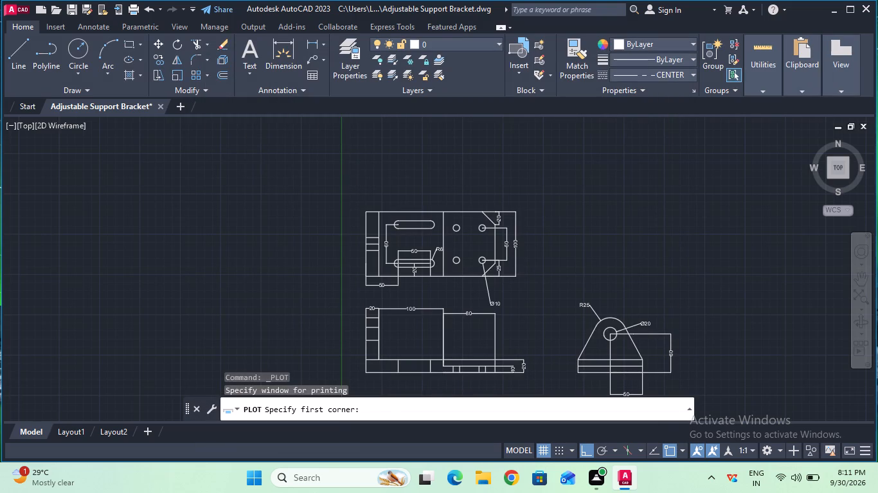
{"action": "left_click", "coordinate": [303, 166]}
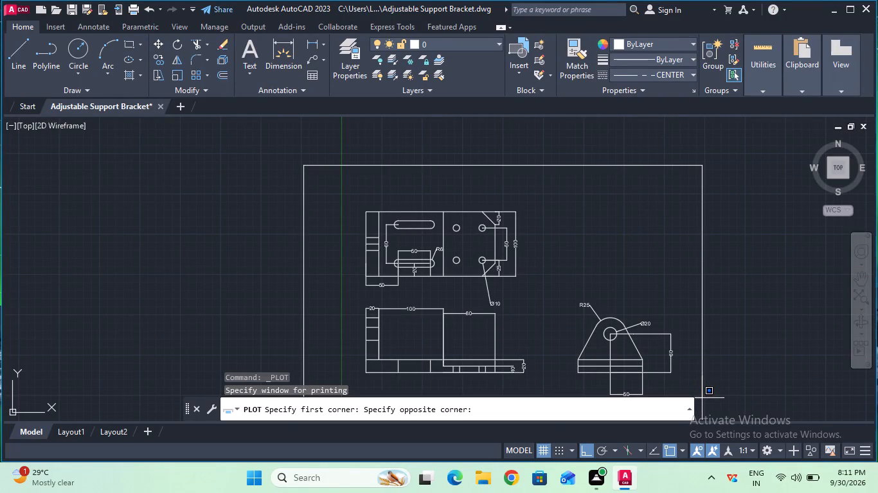
{"action": "left_click", "coordinate": [702, 398]}
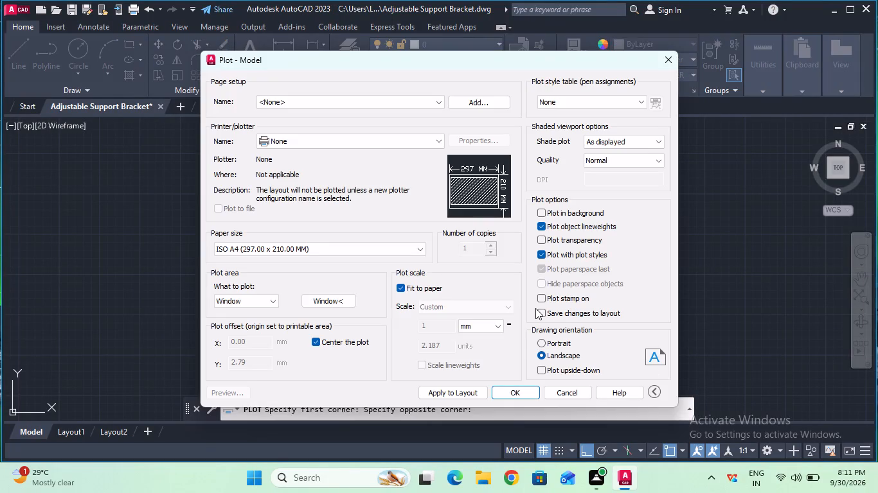
Plot the drawing with DWG To PDF.pc3, saving it in Documents under the suggested file name, and close the resulting PDF.
{"action": "left_click", "coordinate": [359, 135]}
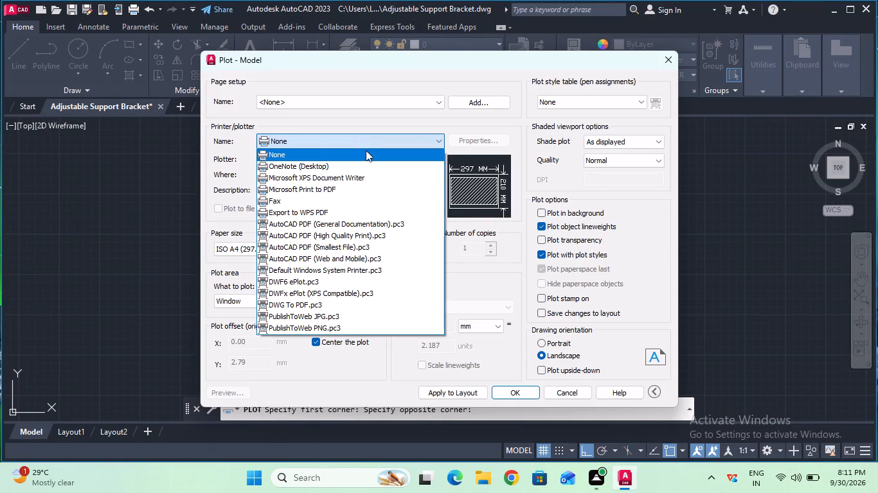
{"action": "left_click", "coordinate": [375, 300]}
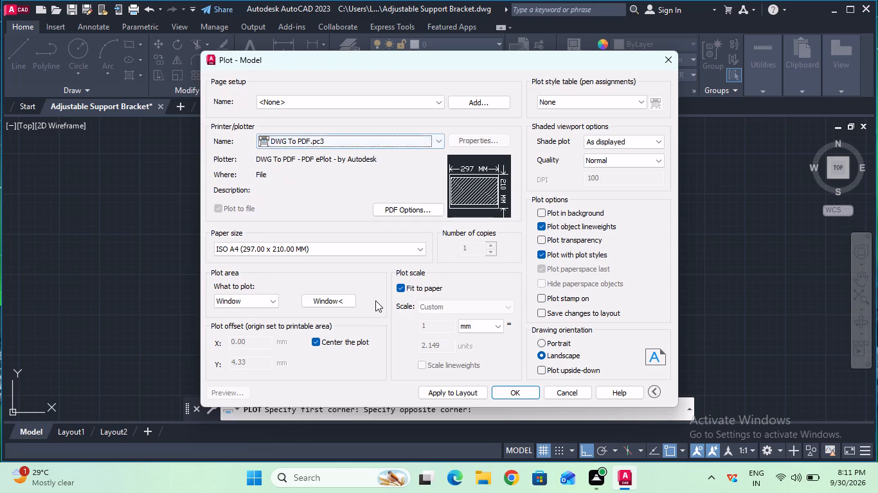
{"action": "left_click", "coordinate": [515, 392]}
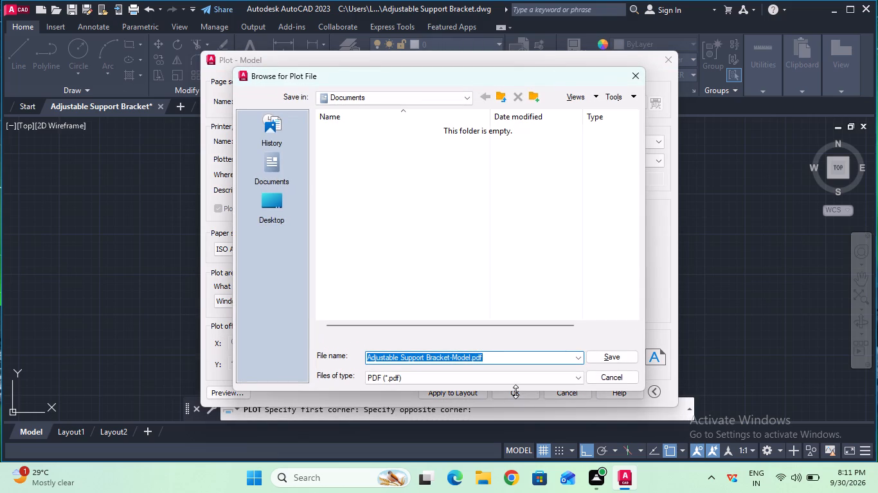
{"action": "left_click", "coordinate": [622, 359]}
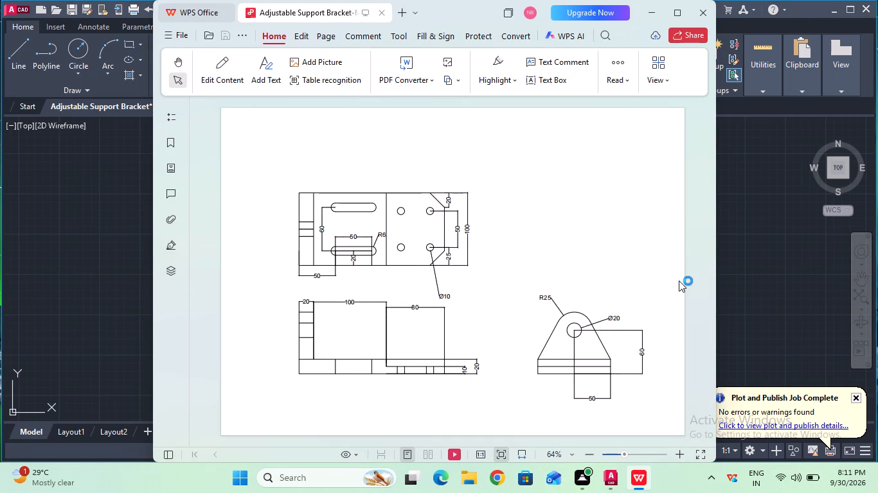
{"action": "left_click", "coordinate": [701, 15]}
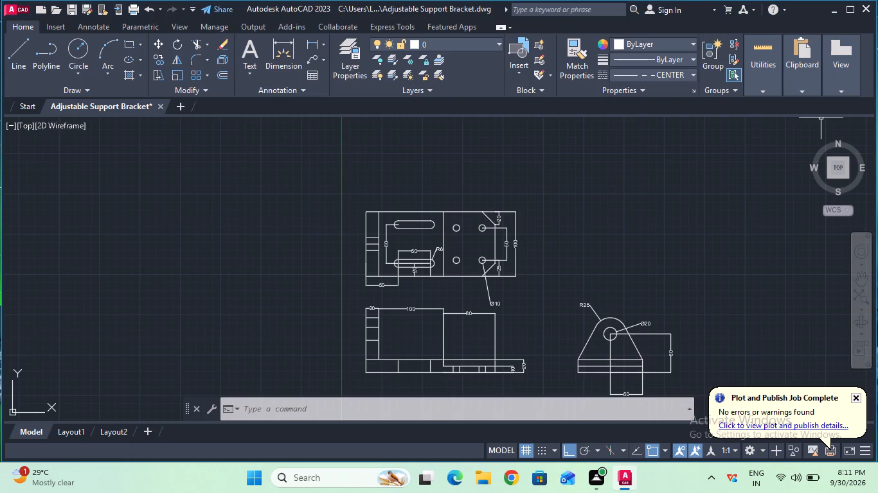
Quit AutoCAD, saving the changes to the bracket drawing.
{"action": "left_click", "coordinate": [868, 16]}
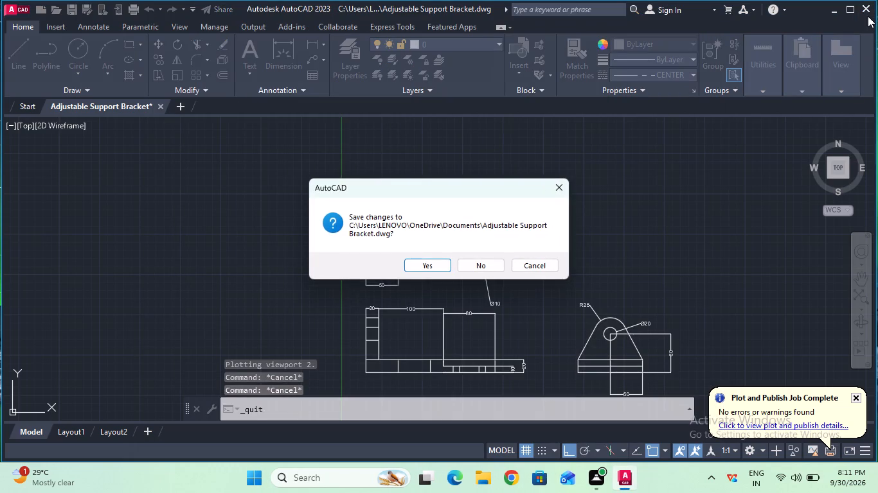
{"action": "left_click", "coordinate": [429, 263]}
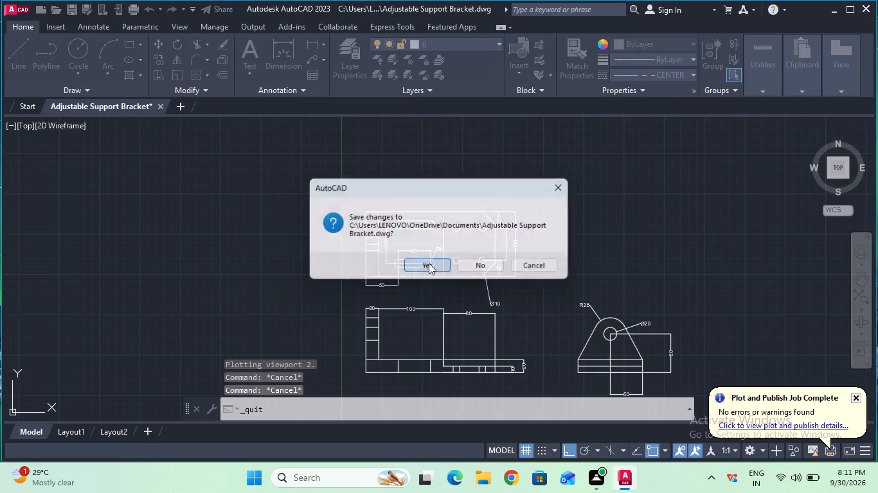